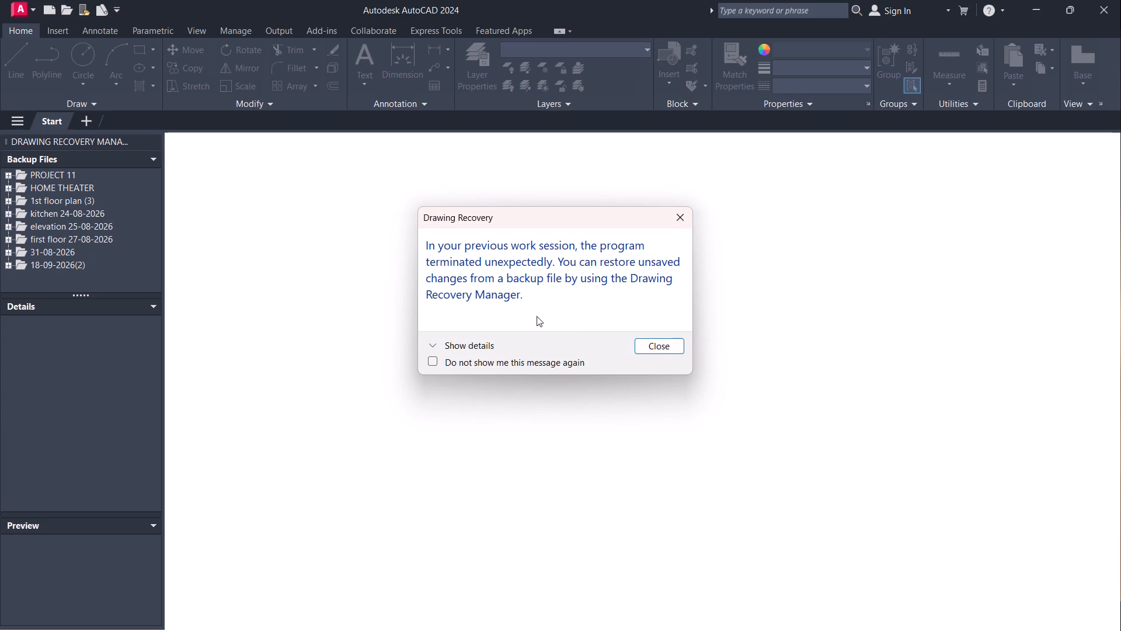
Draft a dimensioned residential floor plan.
Dismiss the drawing recovery message, close the recovery manager and create a new drawing.
left_click(656, 346)
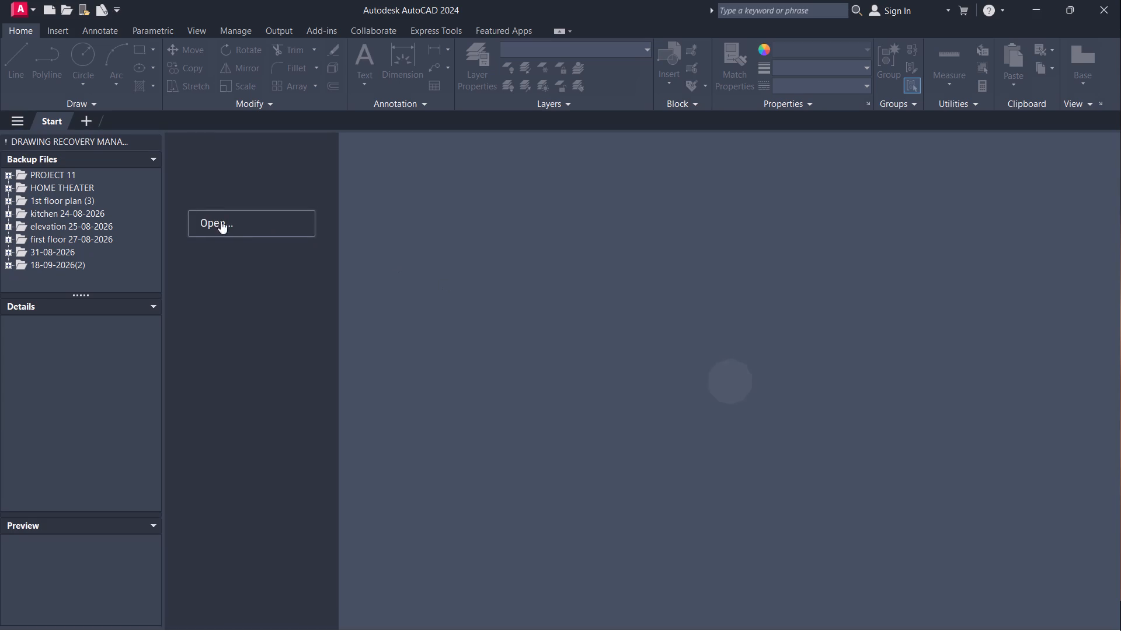
left_click(148, 141)
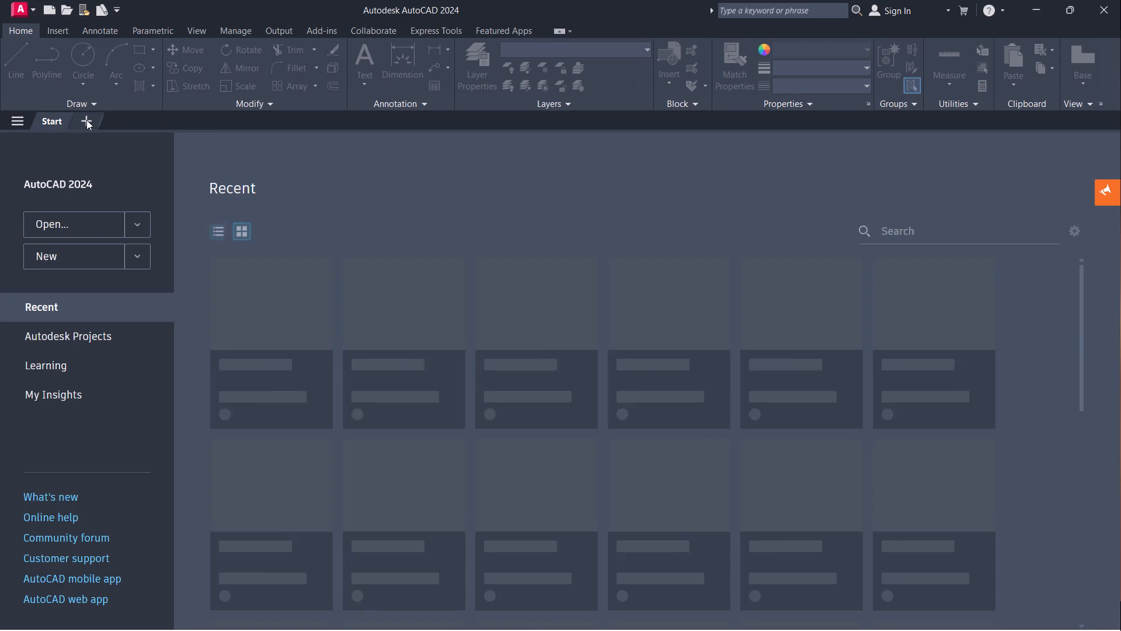
left_click(82, 259)
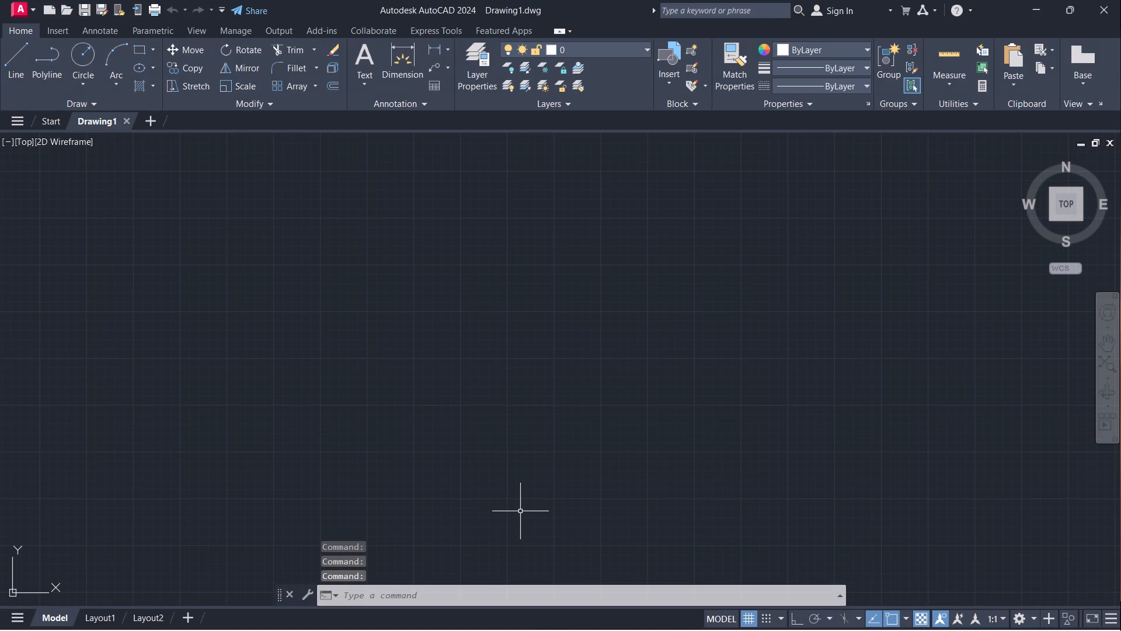
Configure the drawing units to Architectural length with 0'-0 1/4" precision and an insertion scale in inches.
type("UN")
key("Return")
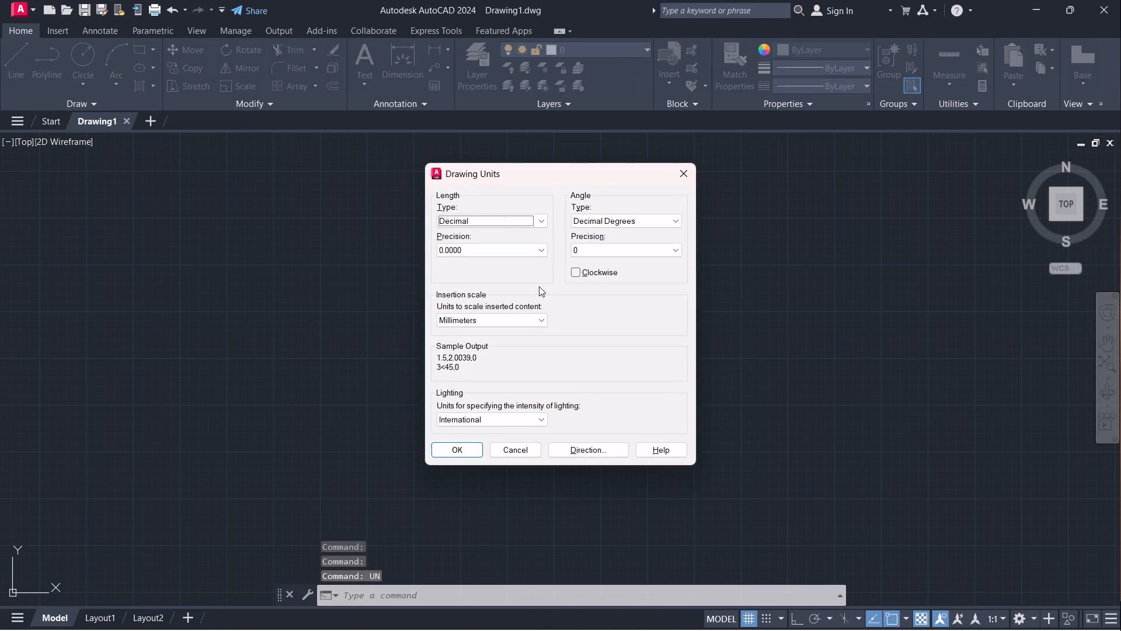
left_click(539, 223)
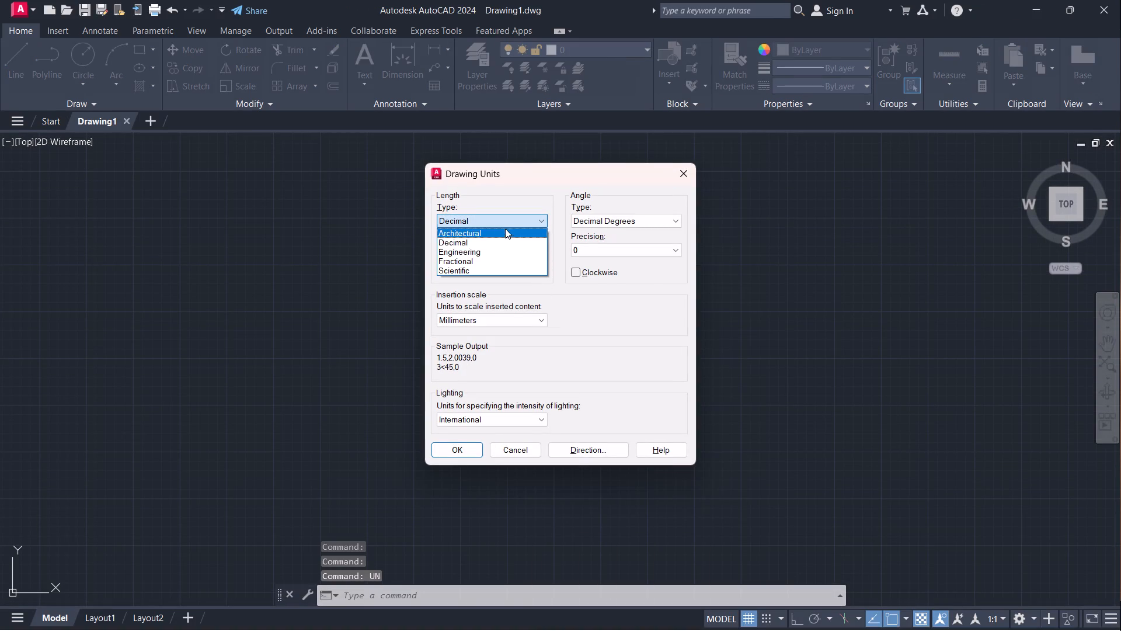
left_click(507, 226)
left_click(542, 219)
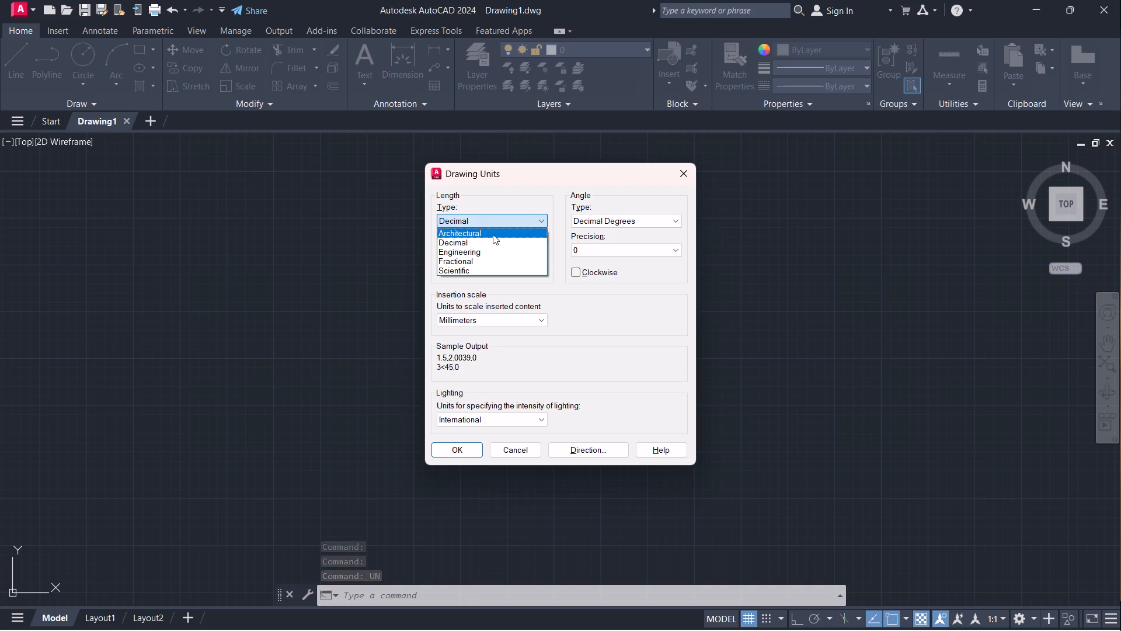
left_click(493, 234)
left_click(474, 252)
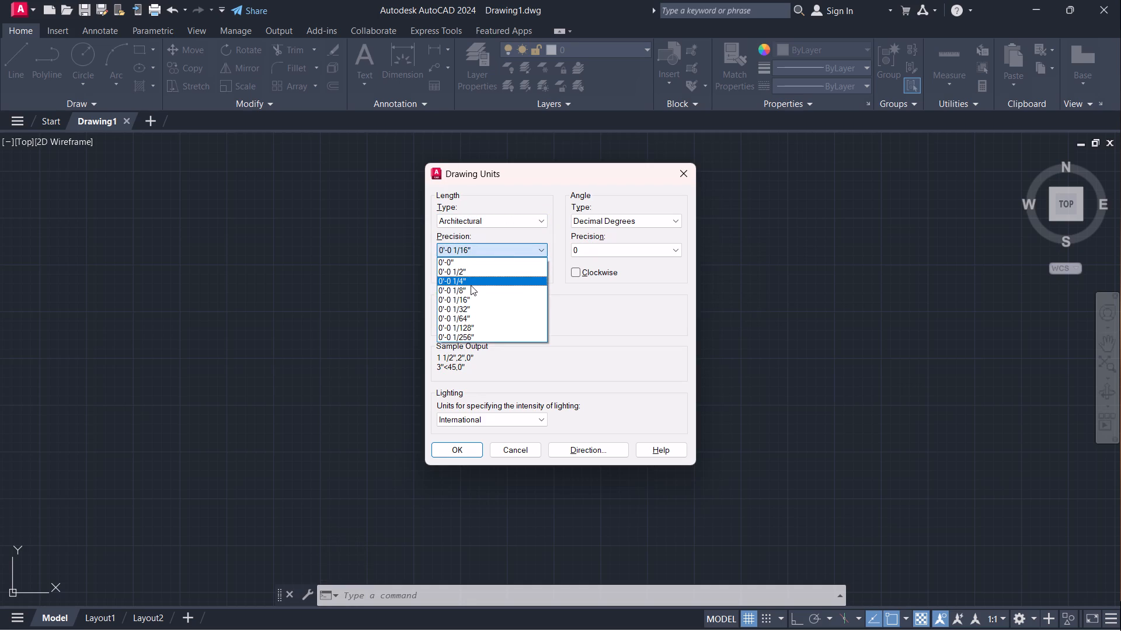
left_click(471, 285)
left_click(502, 321)
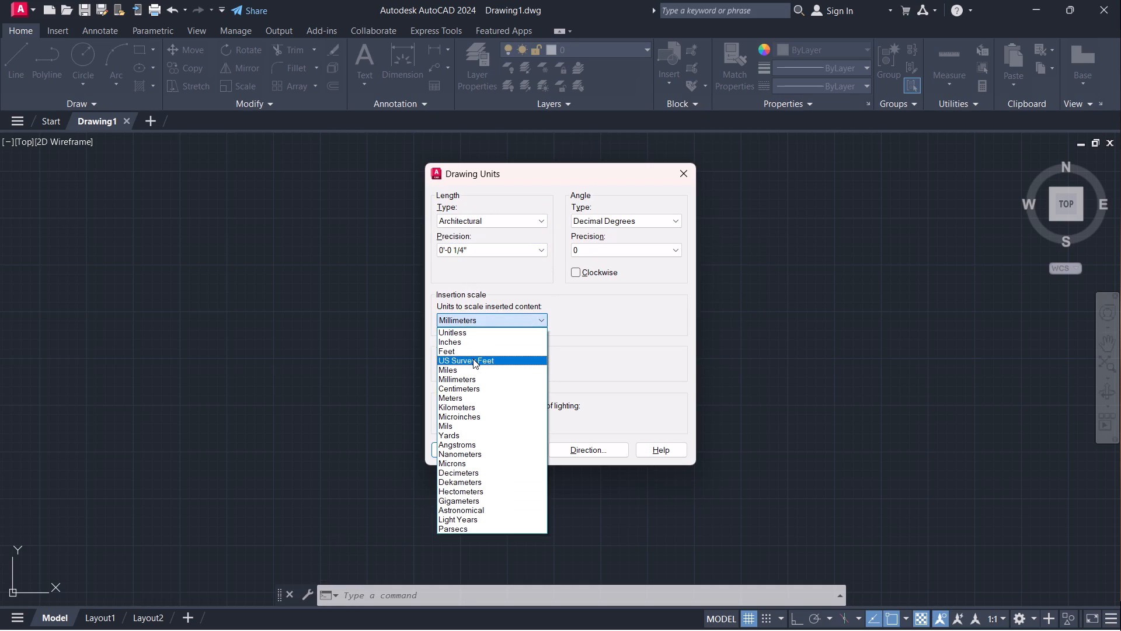
left_click(479, 341)
left_click(458, 449)
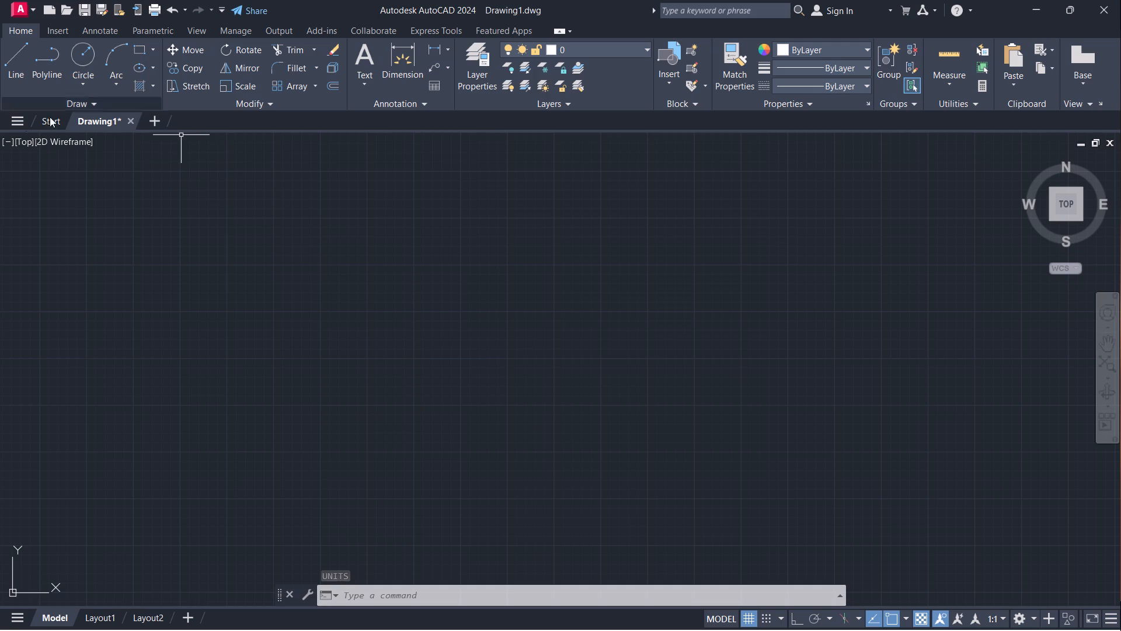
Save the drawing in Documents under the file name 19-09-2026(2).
left_click(22, 121)
left_click(43, 256)
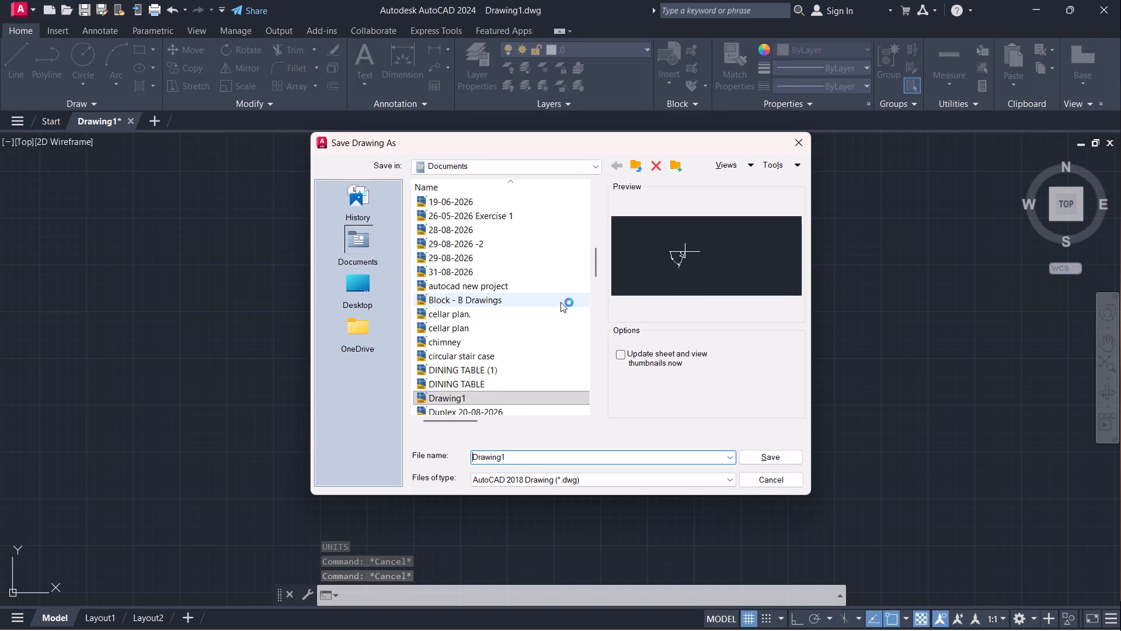
left_click(541, 457)
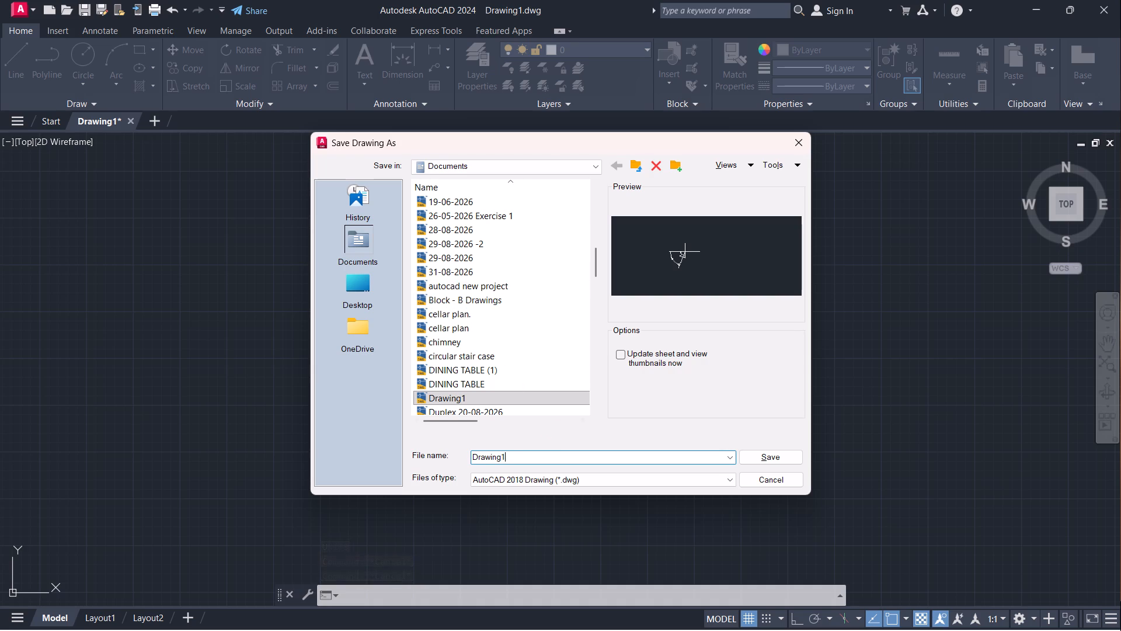
key("BackSpace")
key("BackSpace")
key("BackSpace")
key("BackSpace")
key("BackSpace")
key("BackSpace")
key("BackSpace")
key("BackSpace")
key("BackSpace")
key("BackSpace")
key("BackSpace")
key("BackSpace")
key("BackSpace")
key("BackSpace")
key("BackSpace")
key("BackSpace")
key("BackSpace")
key("BackSpace")
key("BackSpace")
key("BackSpace")
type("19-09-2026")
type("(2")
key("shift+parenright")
left_click(780, 459)
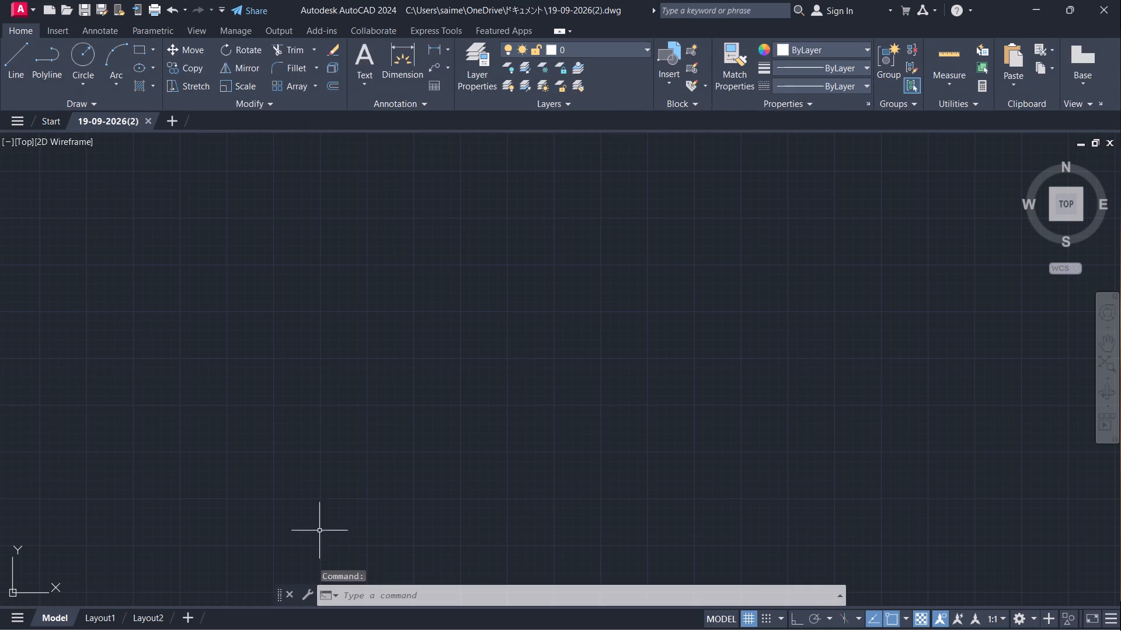
Check the Open and Save settings in the program options and accept them.
right_click(376, 594)
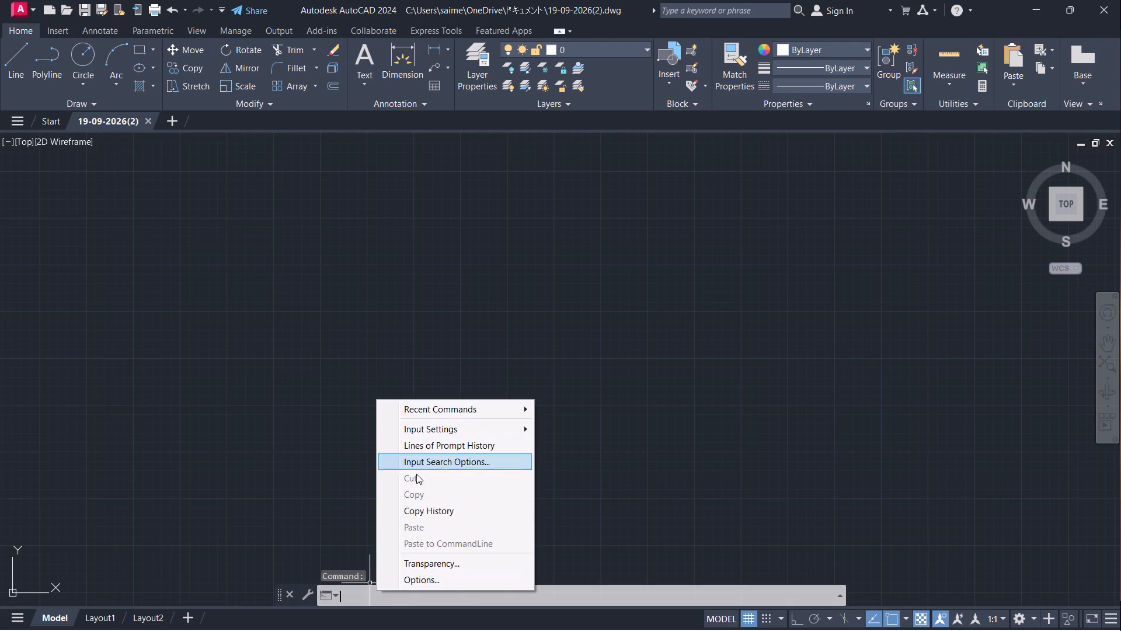
left_click(413, 583)
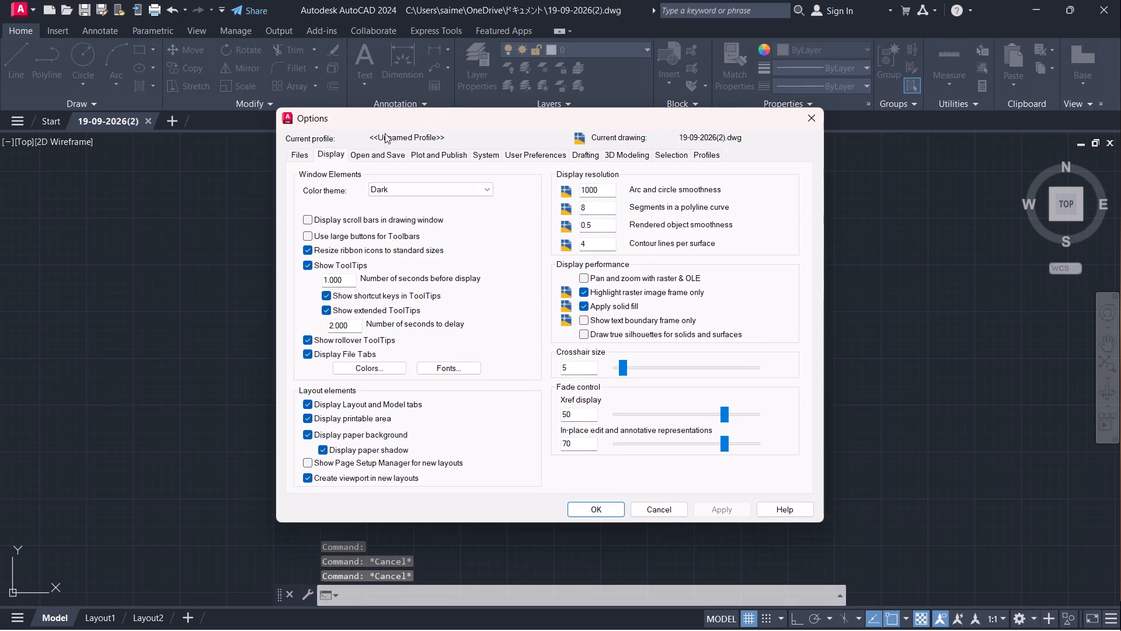
left_click(381, 158)
left_click(585, 514)
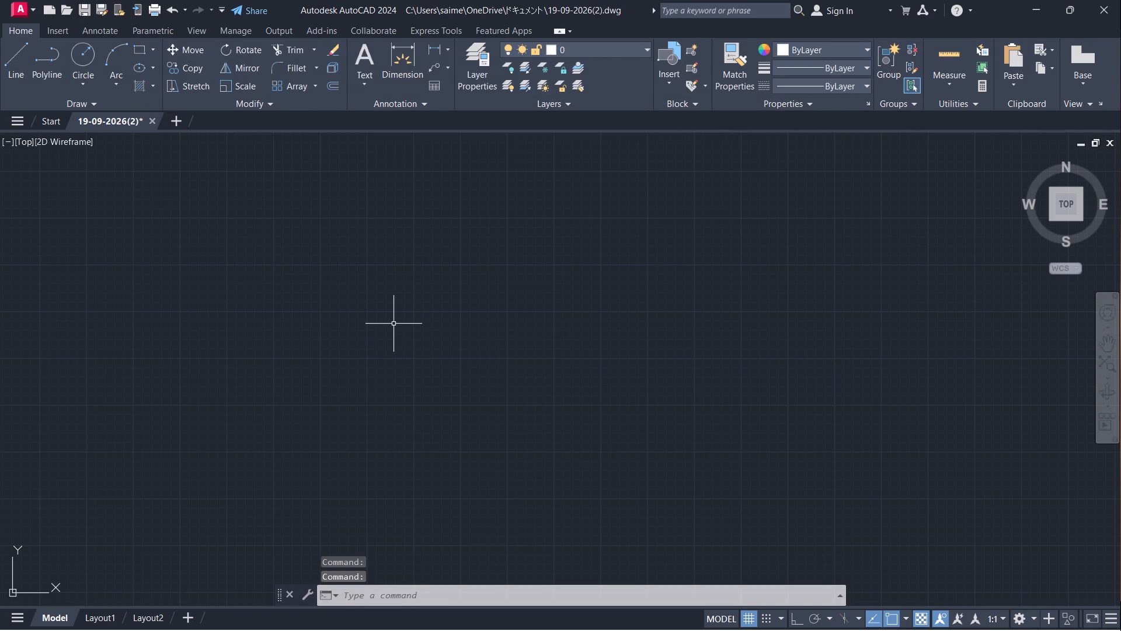
With Ortho on, draw a closed rectangular outline of lines, 25' wide and 45' high.
key("l")
key("Return")
left_click(429, 204)
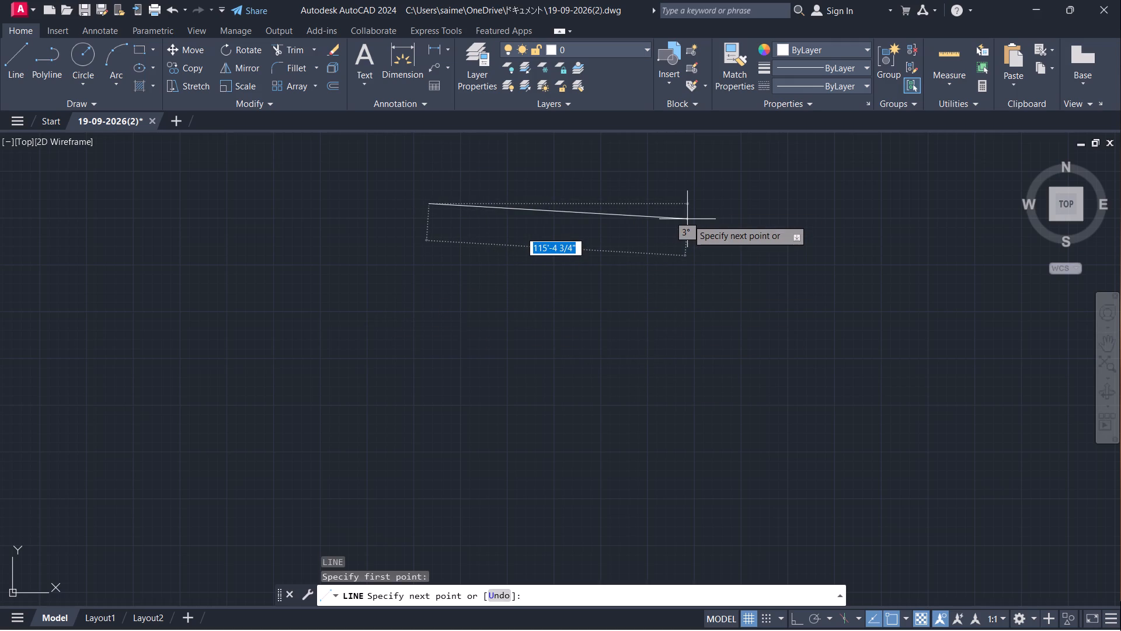
key("F8")
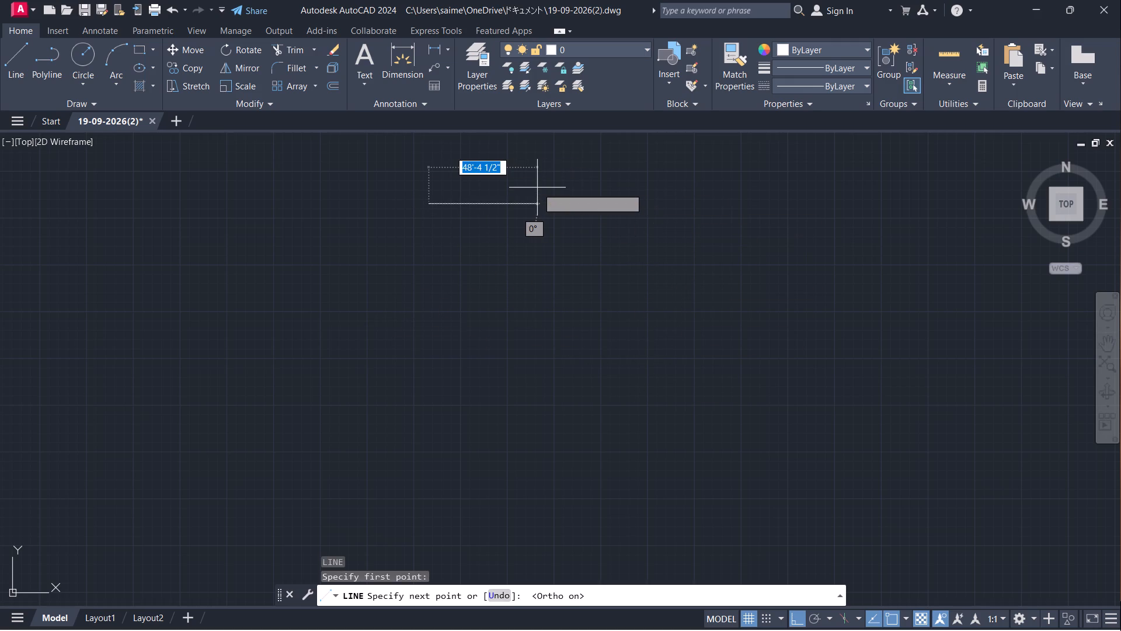
type("25'")
key("Return")
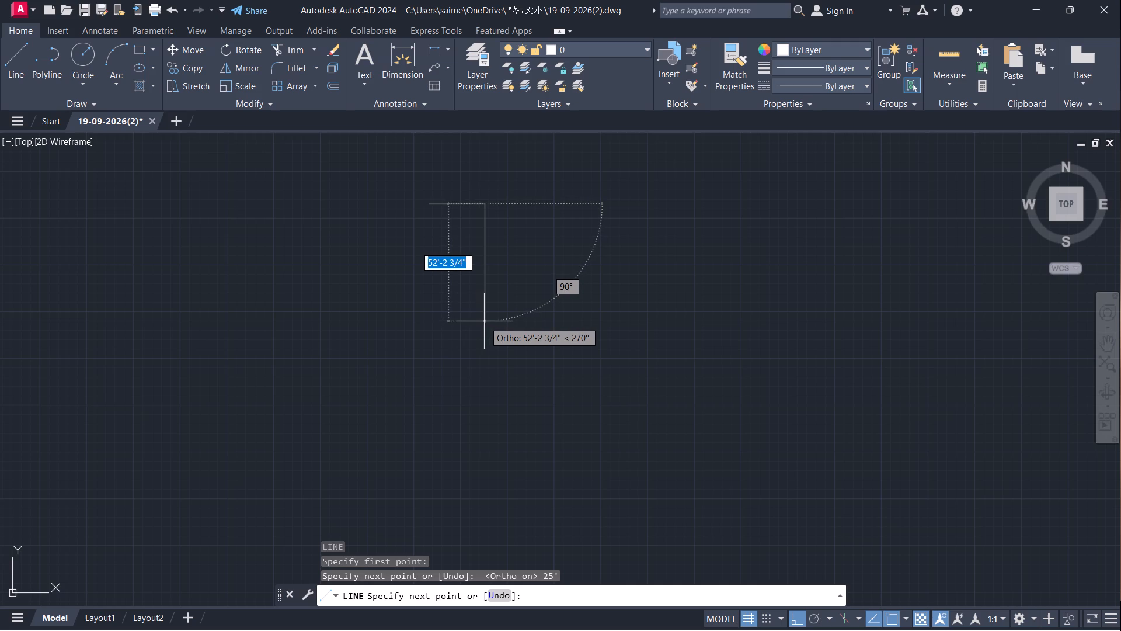
type("45'")
key("Return")
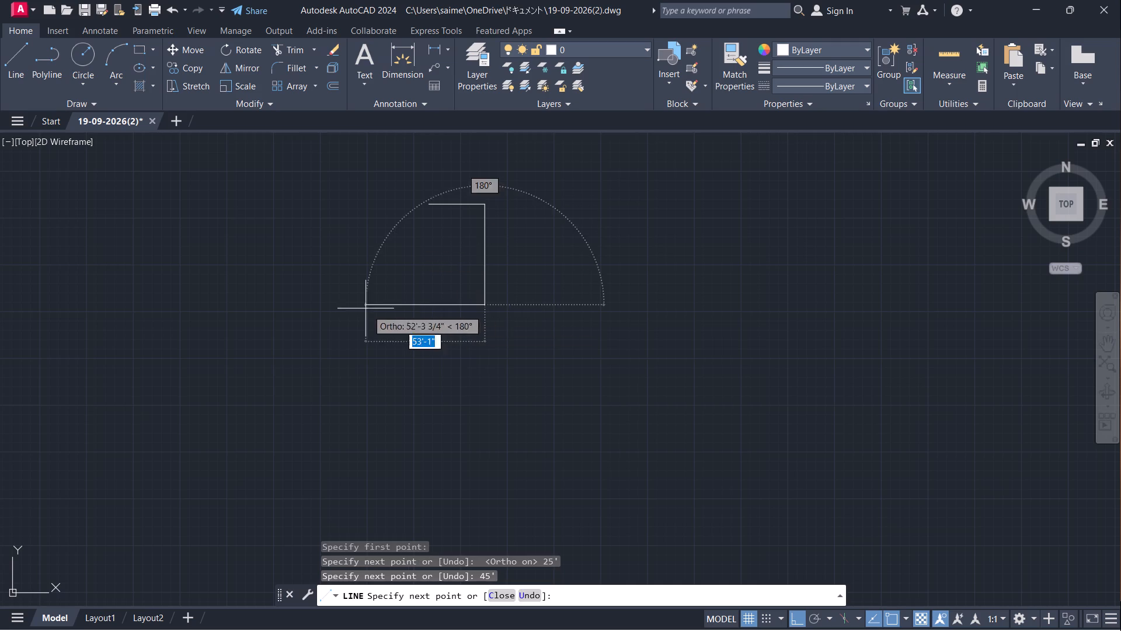
scroll(454, 218, "down", 1)
scroll(448, 216, "up", 3)
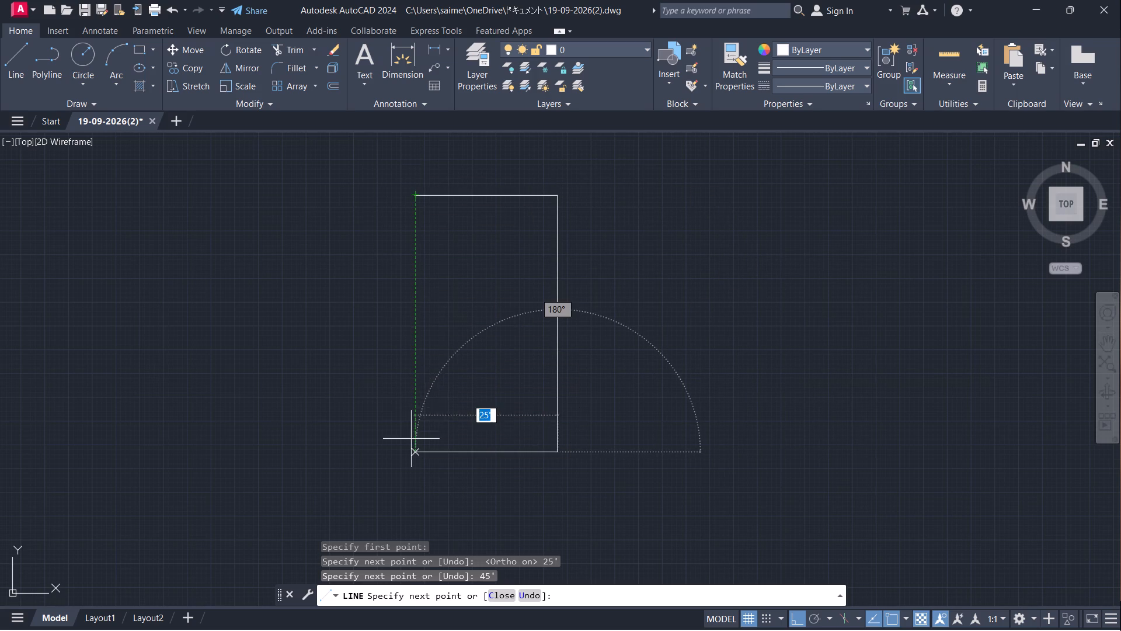
left_click(416, 453)
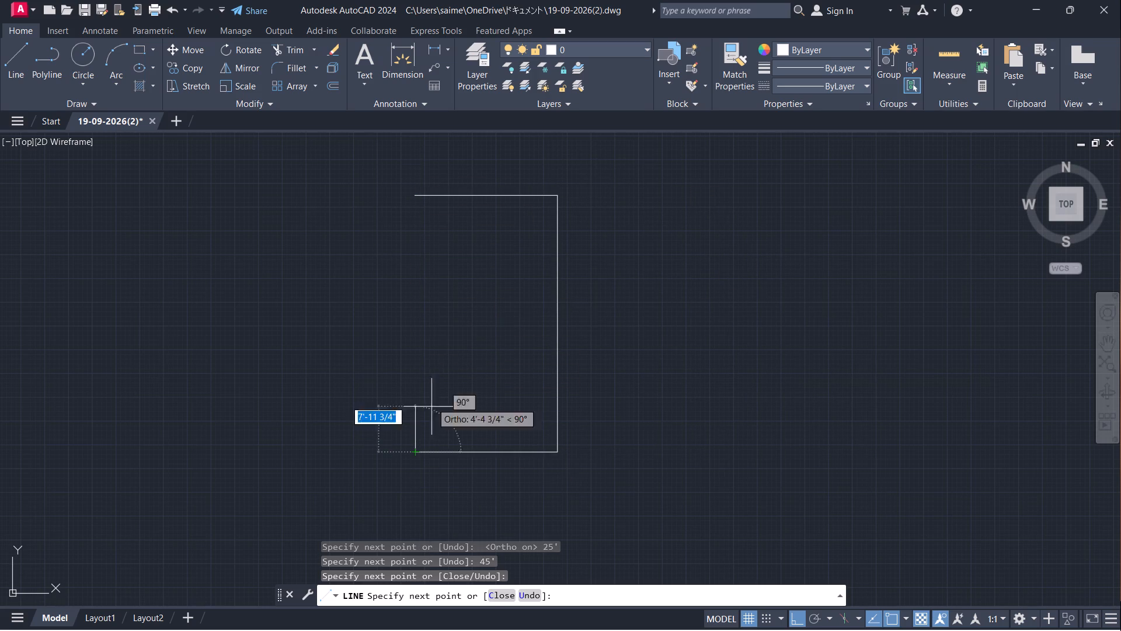
left_click(413, 195)
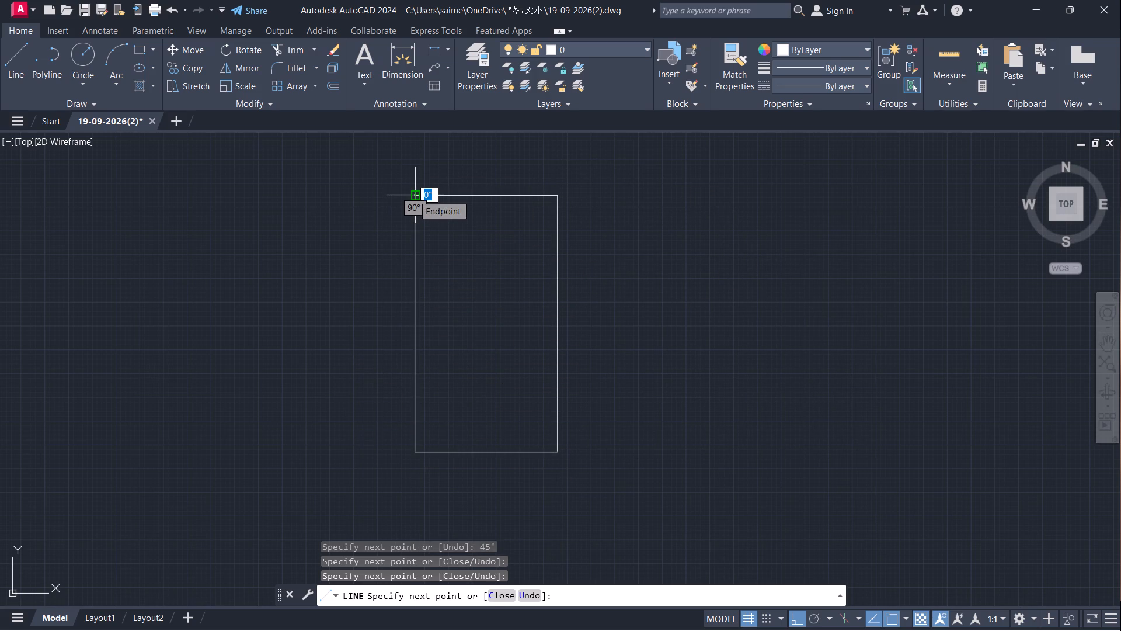
key("Escape")
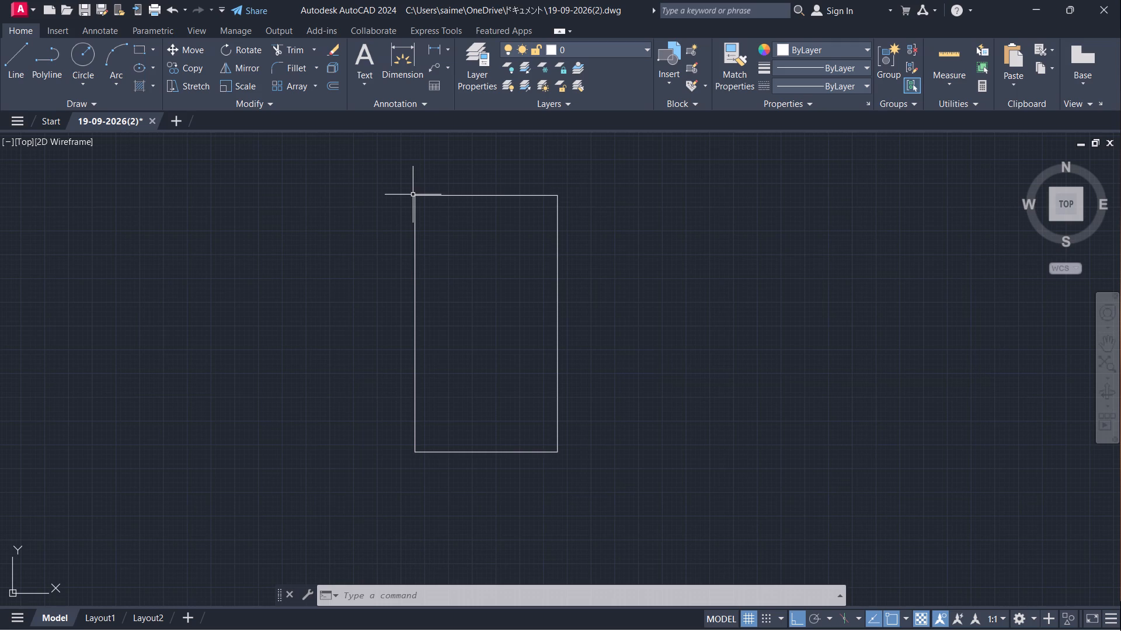
key("Escape")
Offset all four sides of the rectangular outline 9" inward to form the outer walls.
key("o")
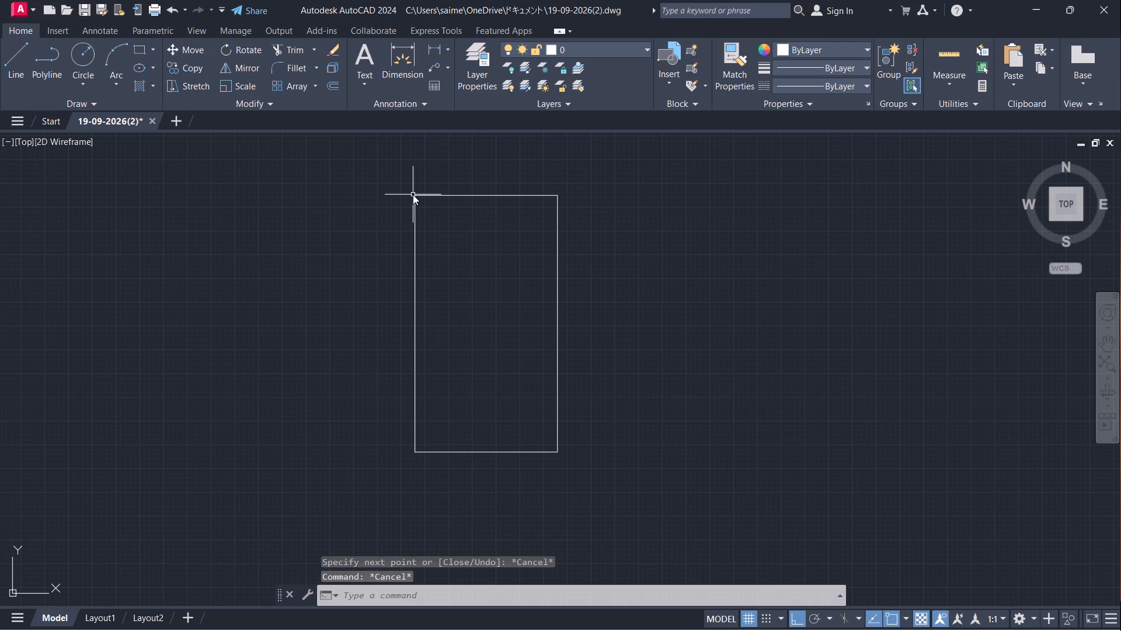
key("Return")
left_click(484, 196)
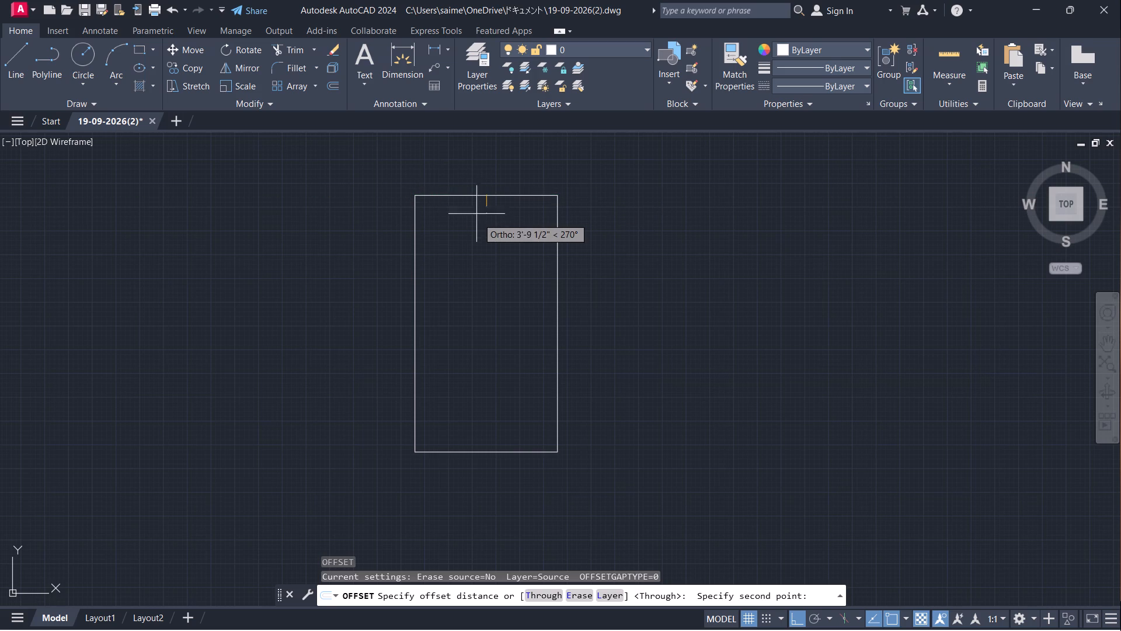
type("9\"")
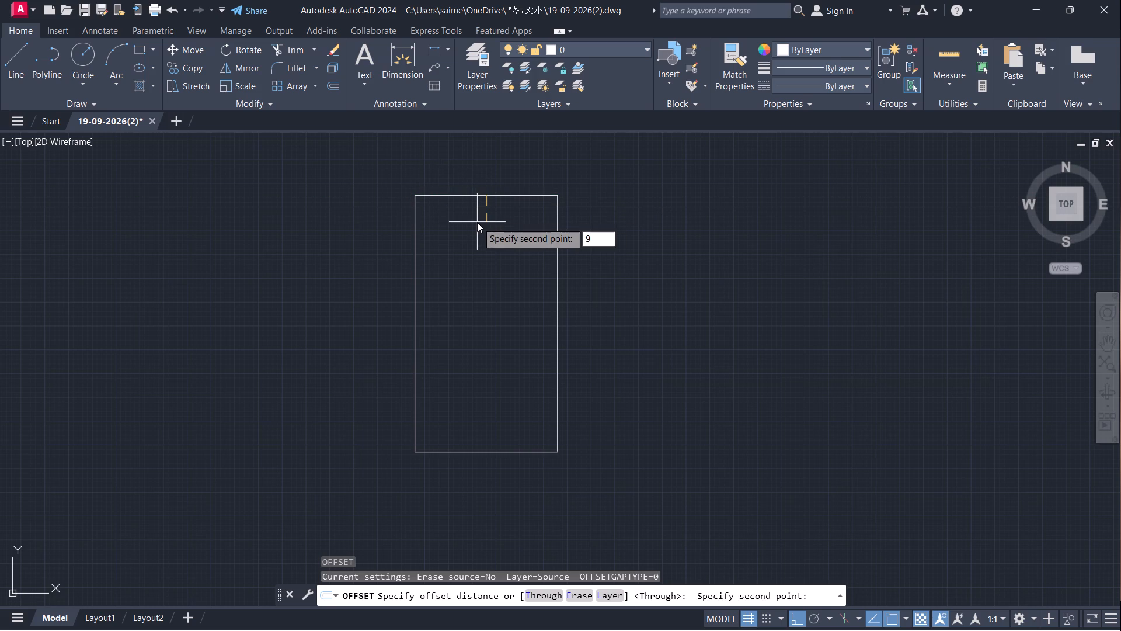
key("Return")
left_click(492, 197)
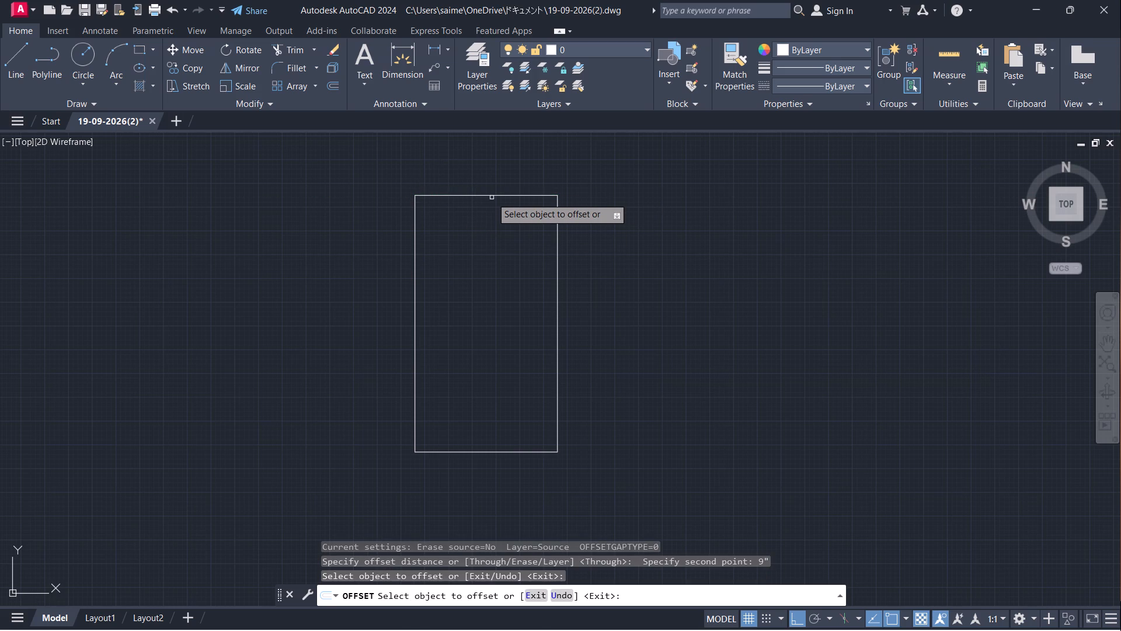
left_click(493, 194)
left_click(481, 242)
left_click(416, 248)
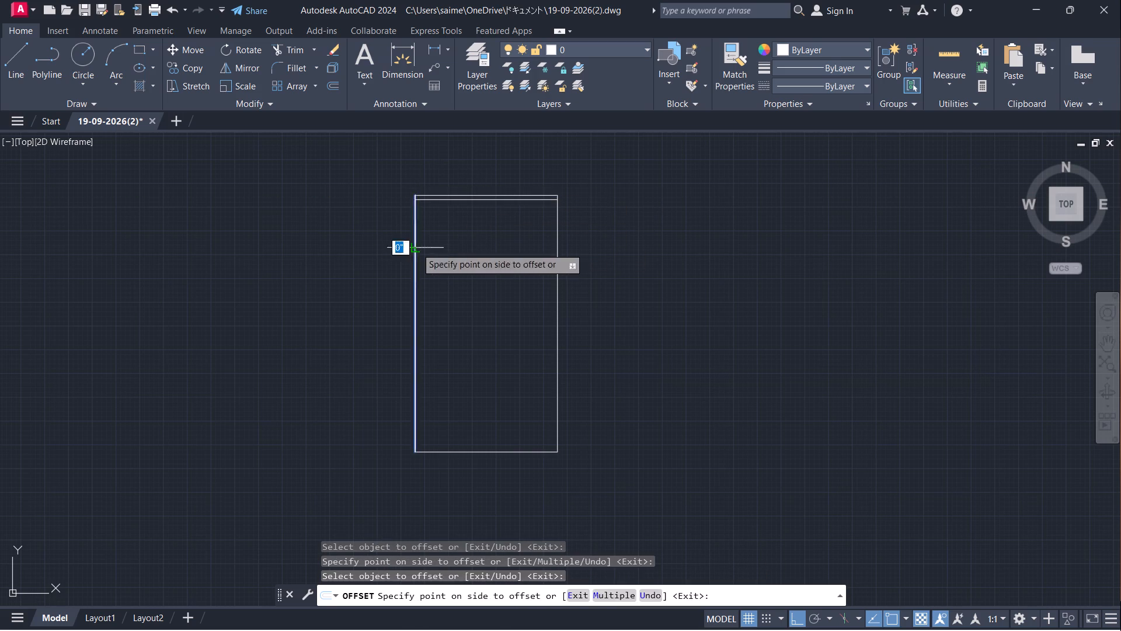
left_click(469, 262)
left_click(558, 285)
left_click(474, 286)
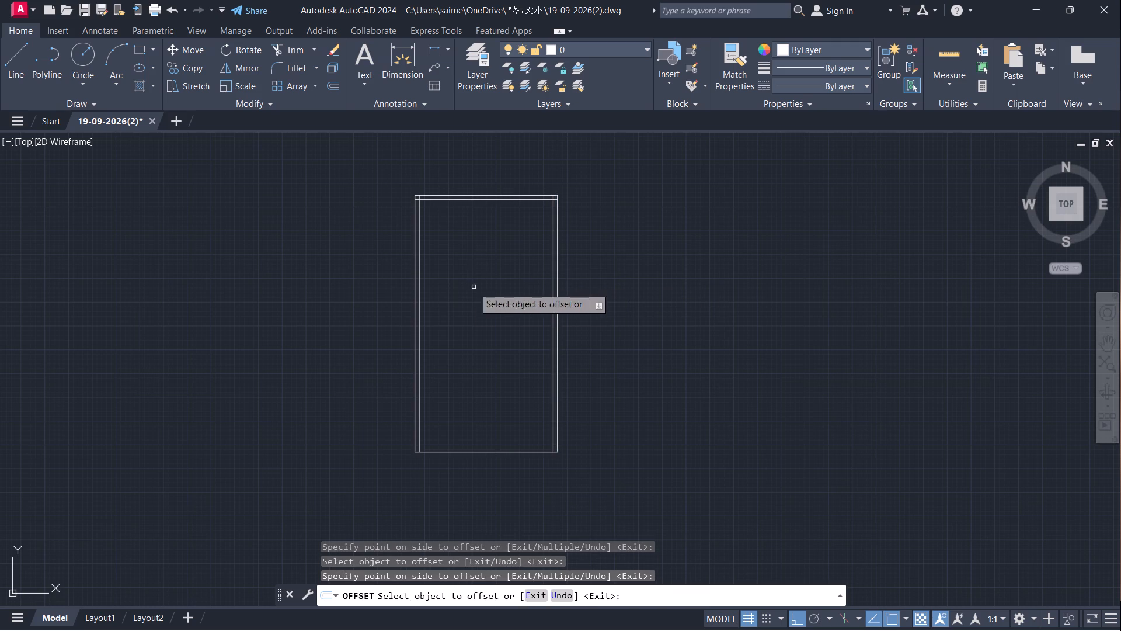
left_click(444, 450)
left_click(467, 393)
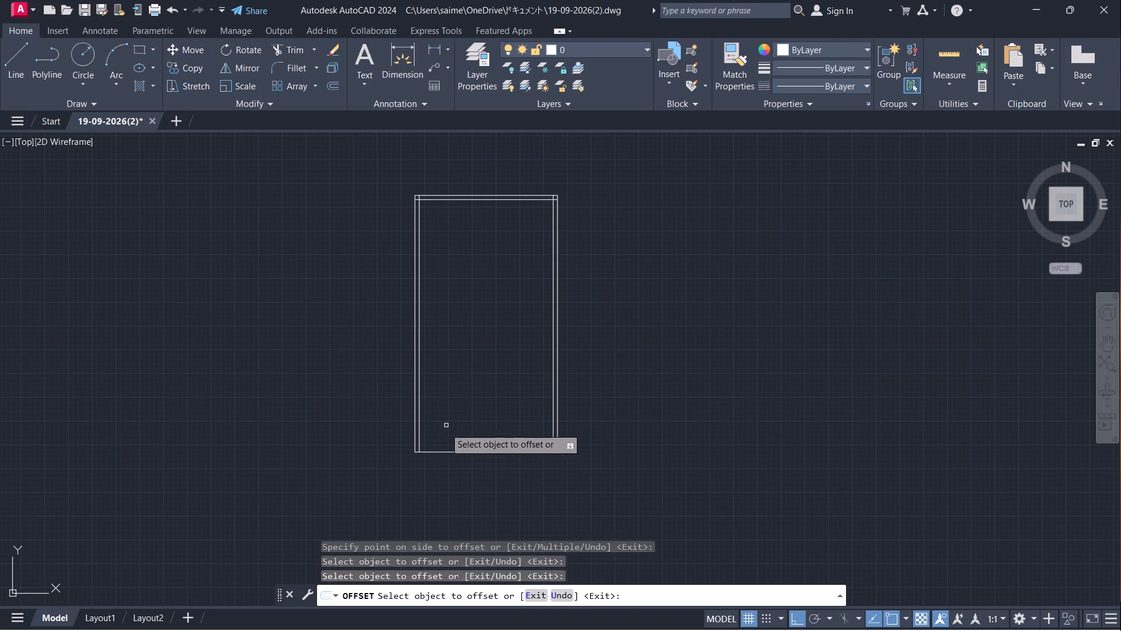
left_click(433, 452)
left_click(453, 414)
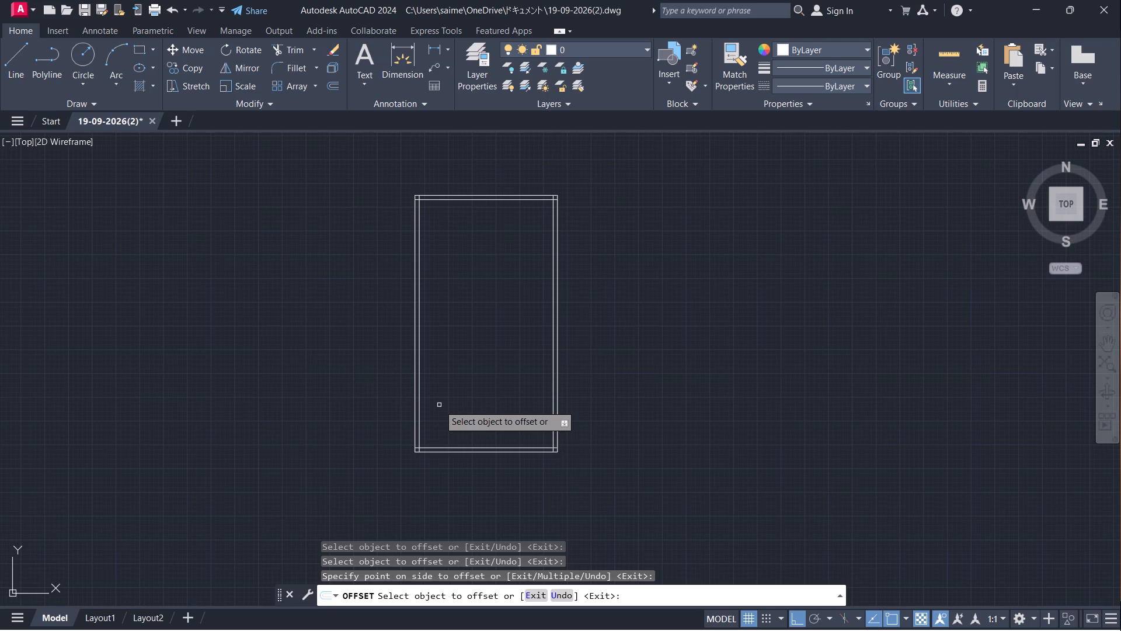
key("Escape")
Trim the overlapping inner wall line ends at the two upper corners of the floor plan outline.
key("r")
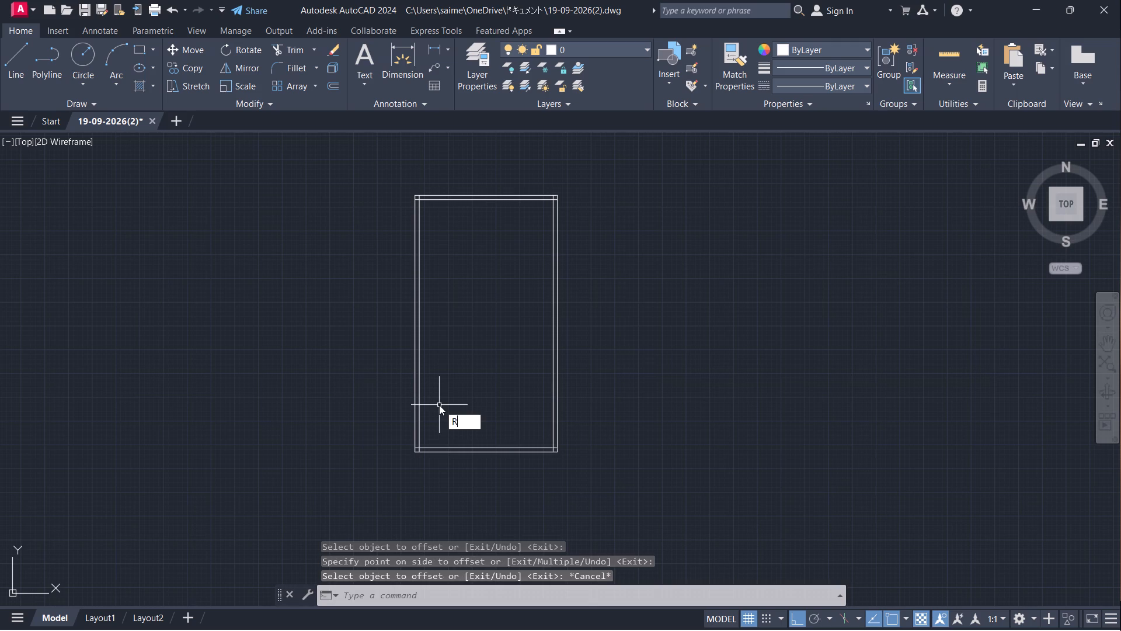
key("Escape")
type("TR")
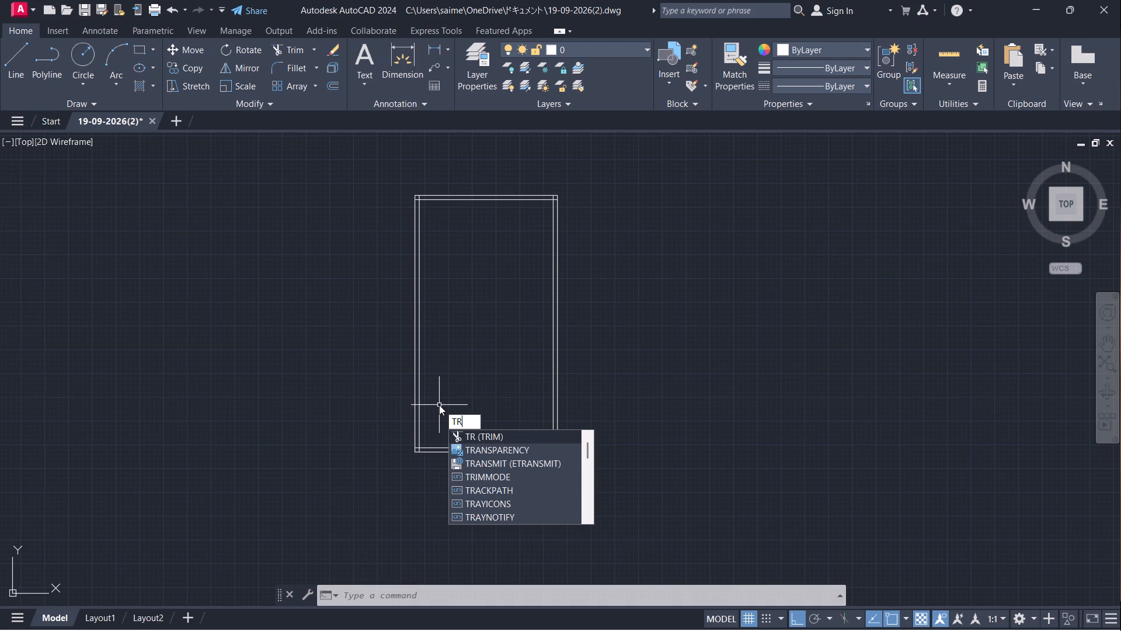
key("Return")
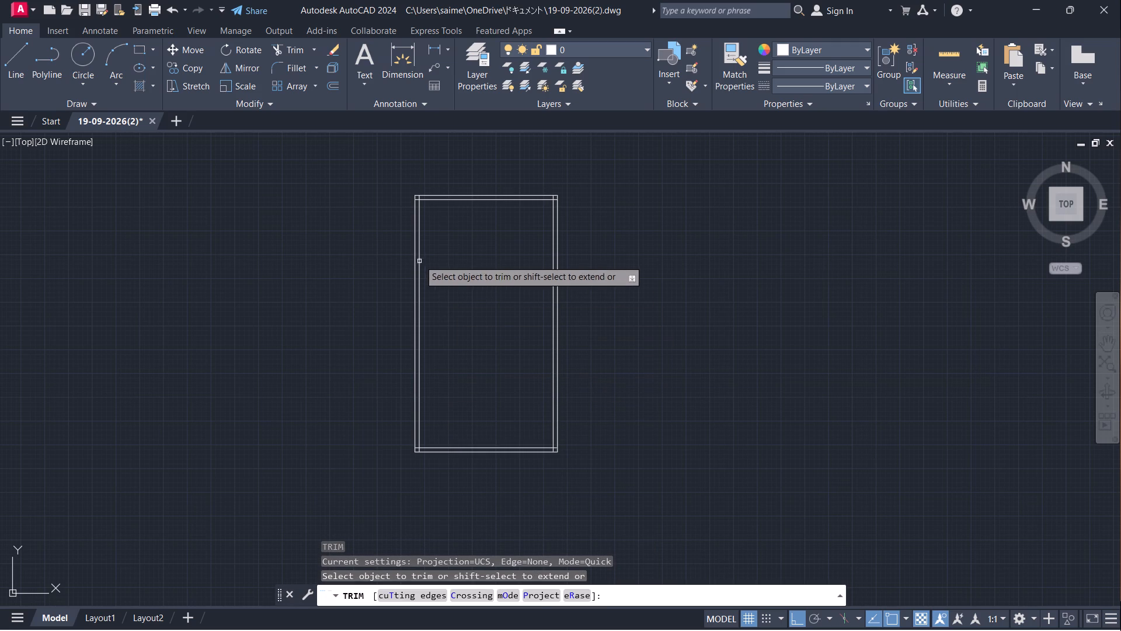
scroll(423, 182, "up", 3)
scroll(413, 247, "up", 4)
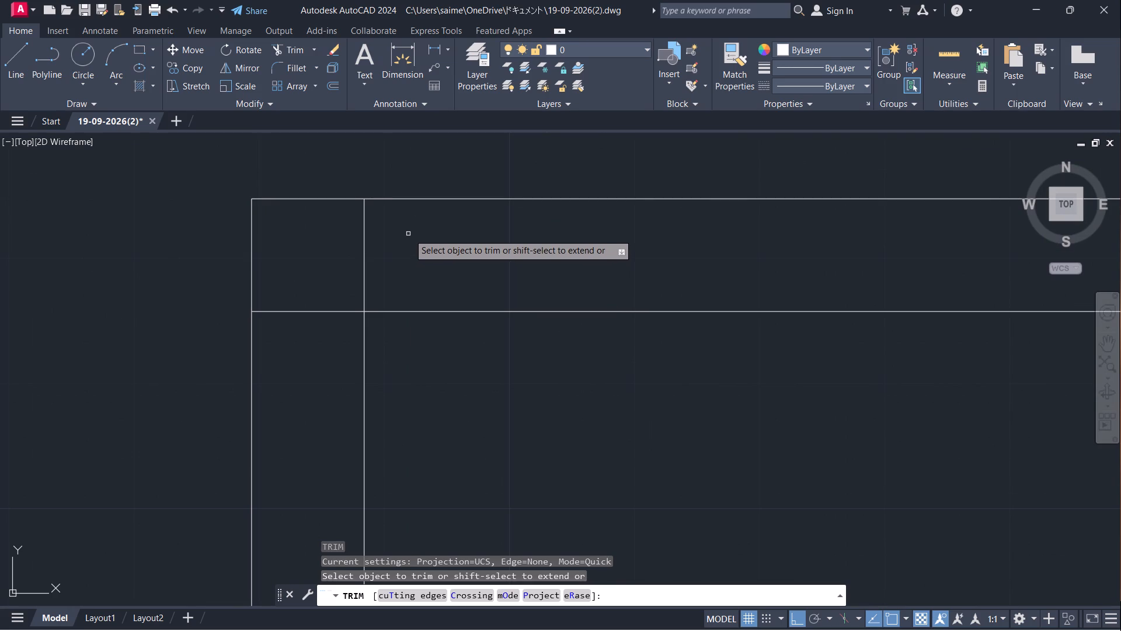
left_click(409, 233)
left_click(316, 334)
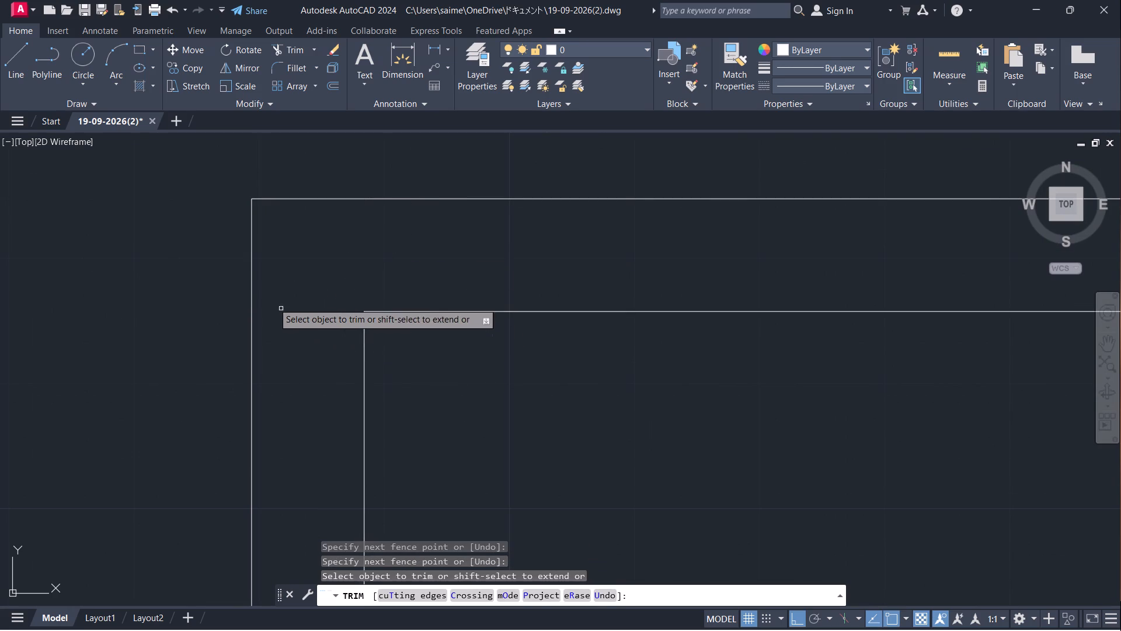
scroll(262, 254, "down", 3)
middle_click_drag(452, 358, 380, 266)
scroll(632, 265, "down", 1)
scroll(953, 191, "up", 4)
left_click(636, 235)
left_click(716, 358)
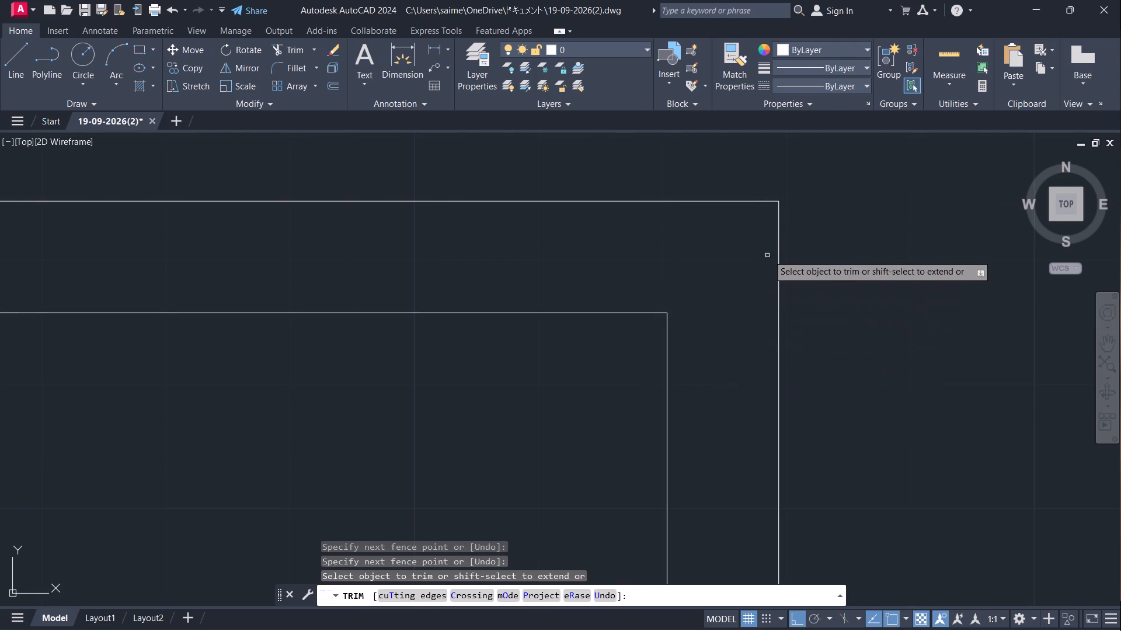
Trim the overlapping inner wall line ends at the two lower corners of the floor plan outline.
scroll(770, 252, "down", 5)
scroll(788, 238, "up", 1)
scroll(788, 238, "down", 1)
middle_click_drag(591, 373, 727, 110)
scroll(647, 256, "down", 2)
middle_click_drag(681, 330, 592, 254)
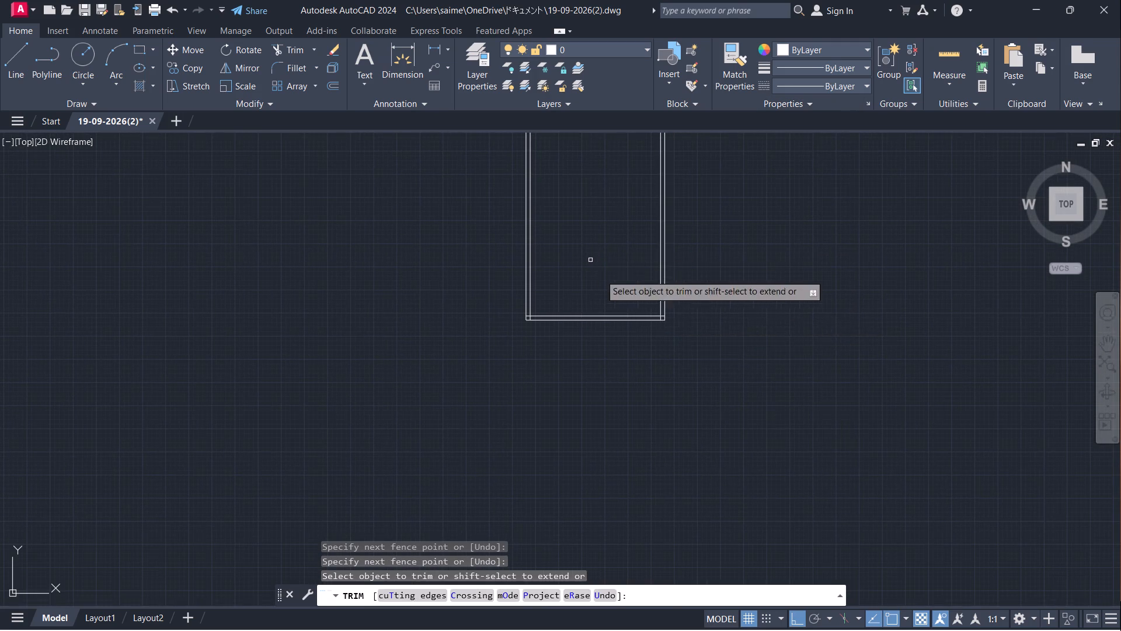
scroll(656, 311, "up", 6)
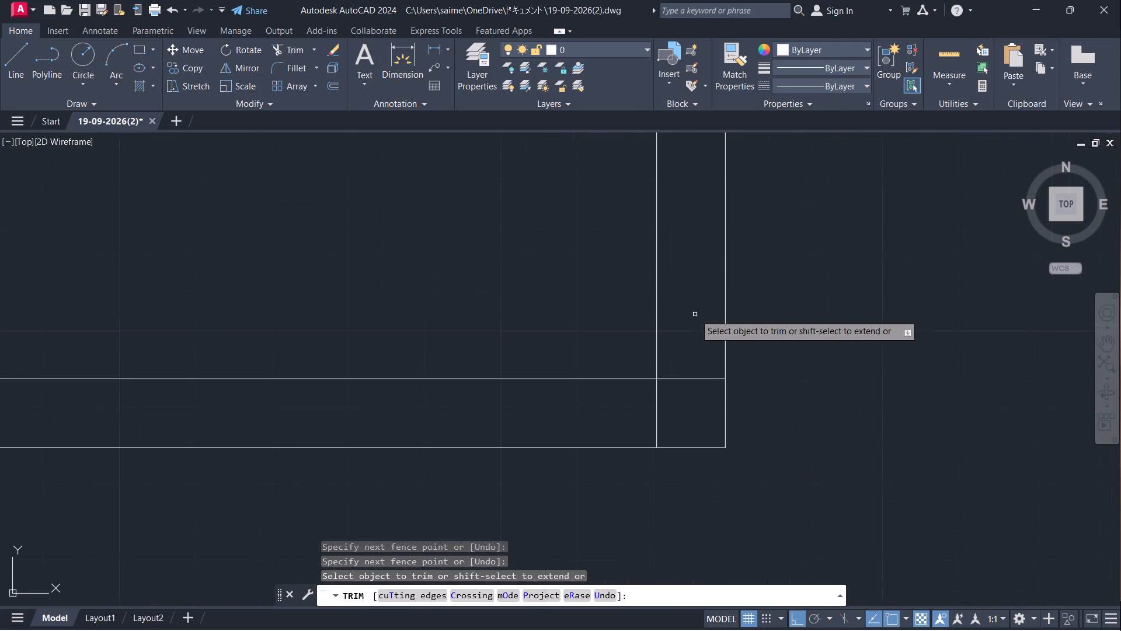
left_click(688, 359)
left_click(651, 414)
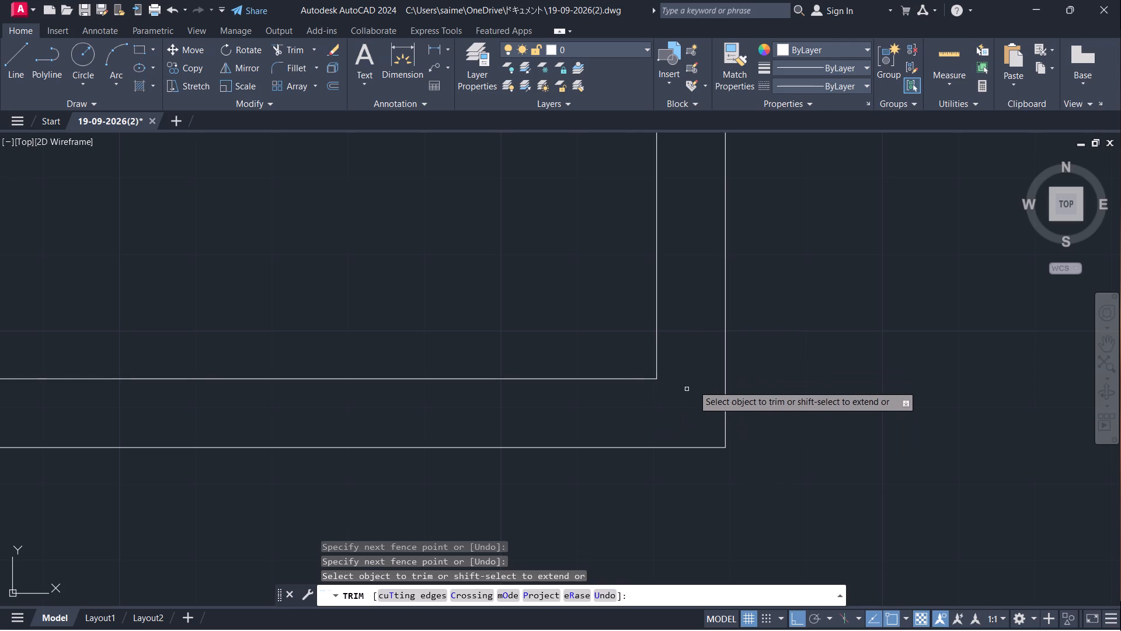
scroll(741, 358, "down", 3)
middle_click_drag(434, 331, 625, 337)
scroll(381, 365, "up", 3)
left_click(376, 351)
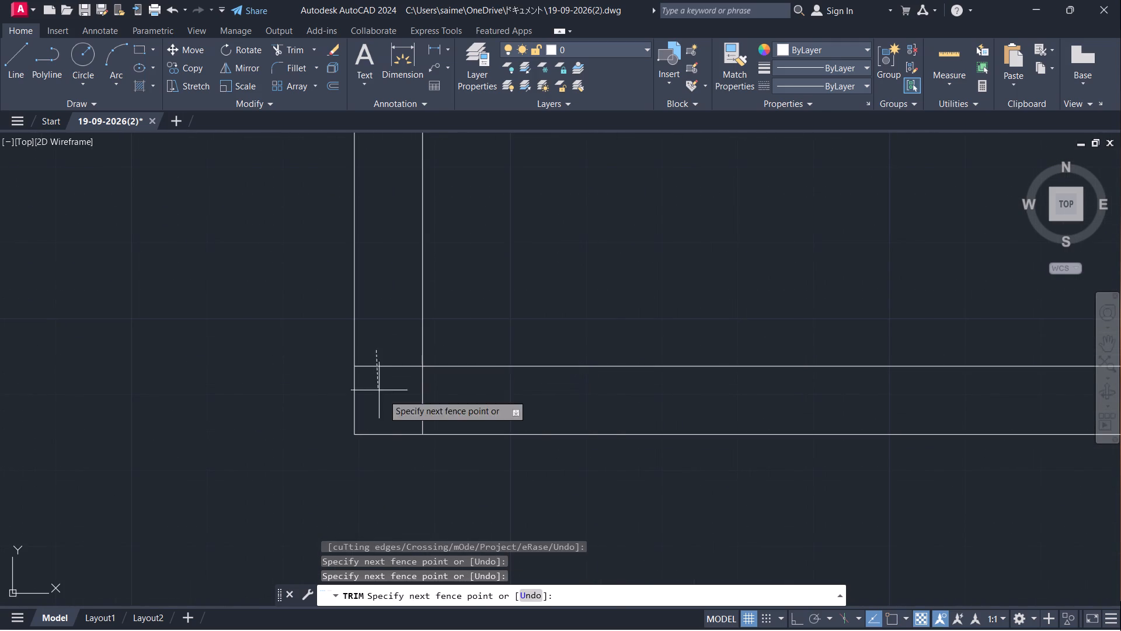
left_click(453, 408)
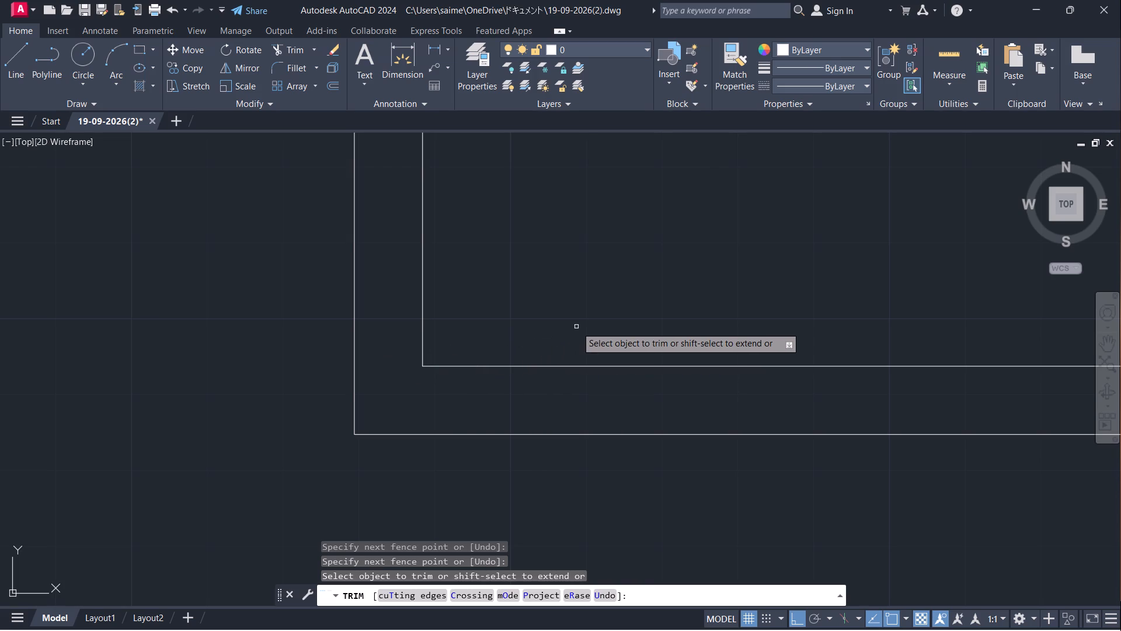
key("Escape")
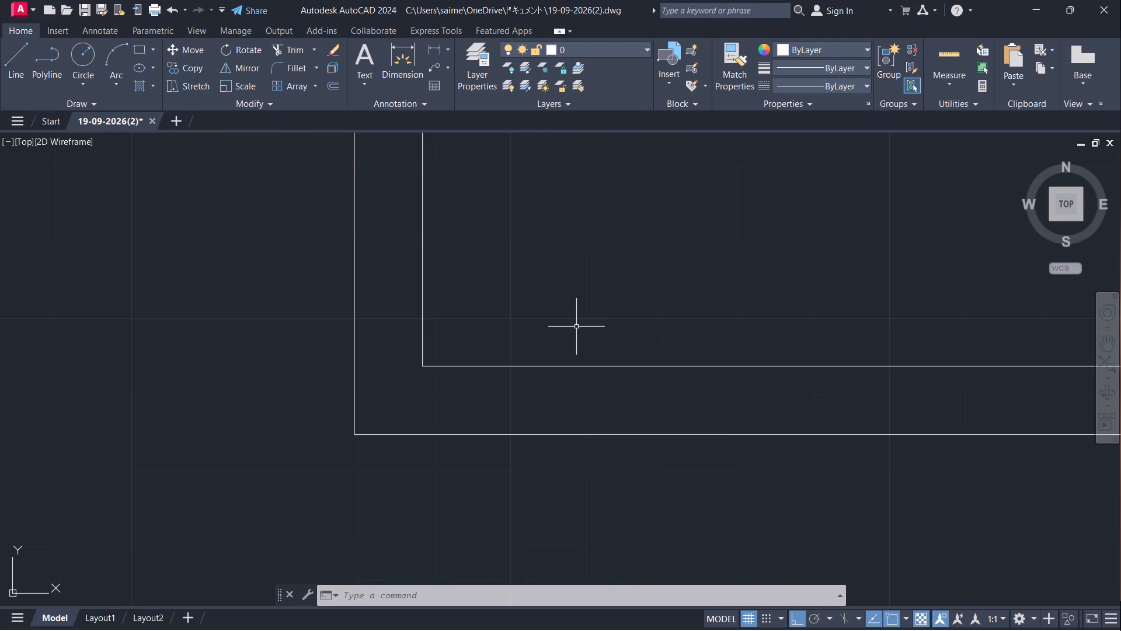
Set the ISO-25 dimension style's primary unit format to Architectural and make the style current.
scroll(576, 312, "down", 2)
middle_click_drag(608, 289, 305, 483)
scroll(608, 289, "down", 1)
scroll(392, 373, "down", 1)
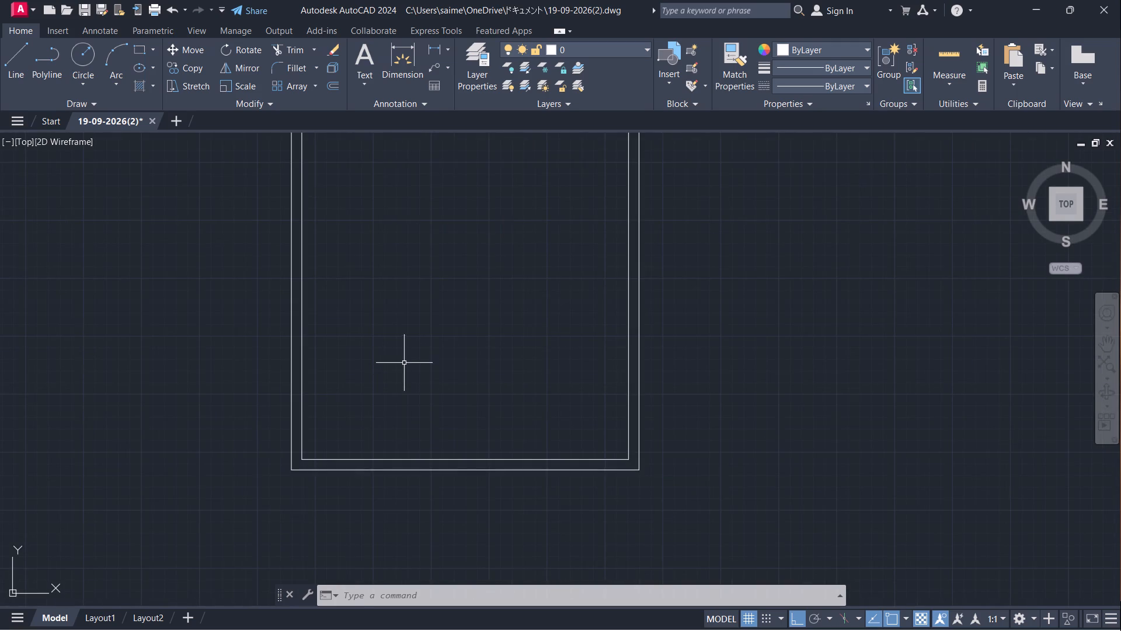
scroll(404, 363, "down", 1)
middle_click_drag(415, 355, 460, 472)
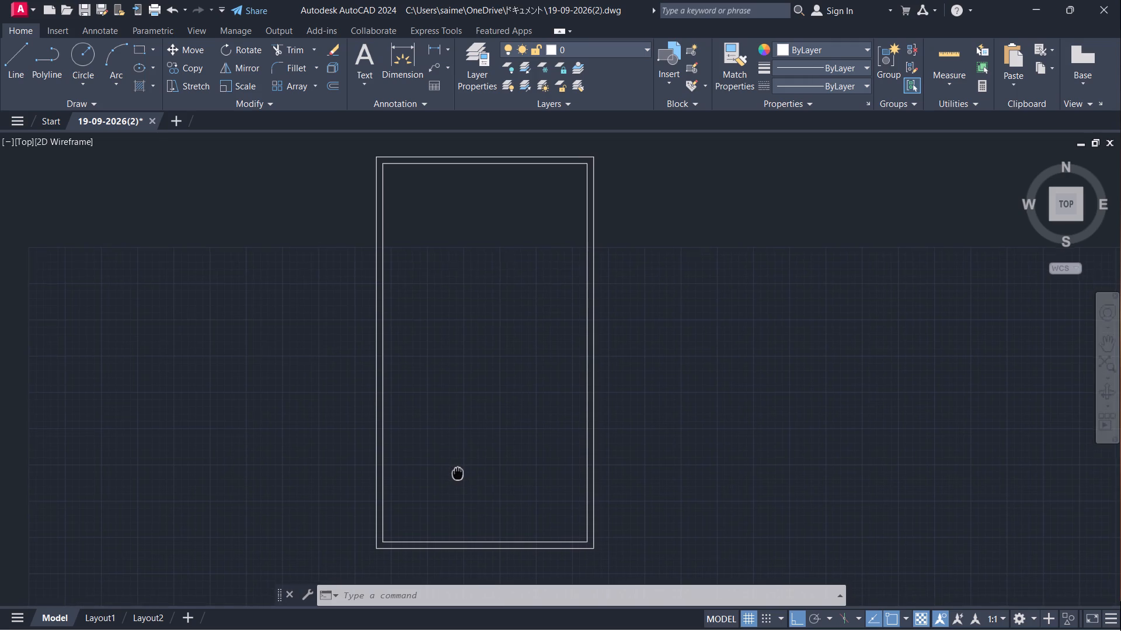
middle_click_drag(460, 472, 462, 471)
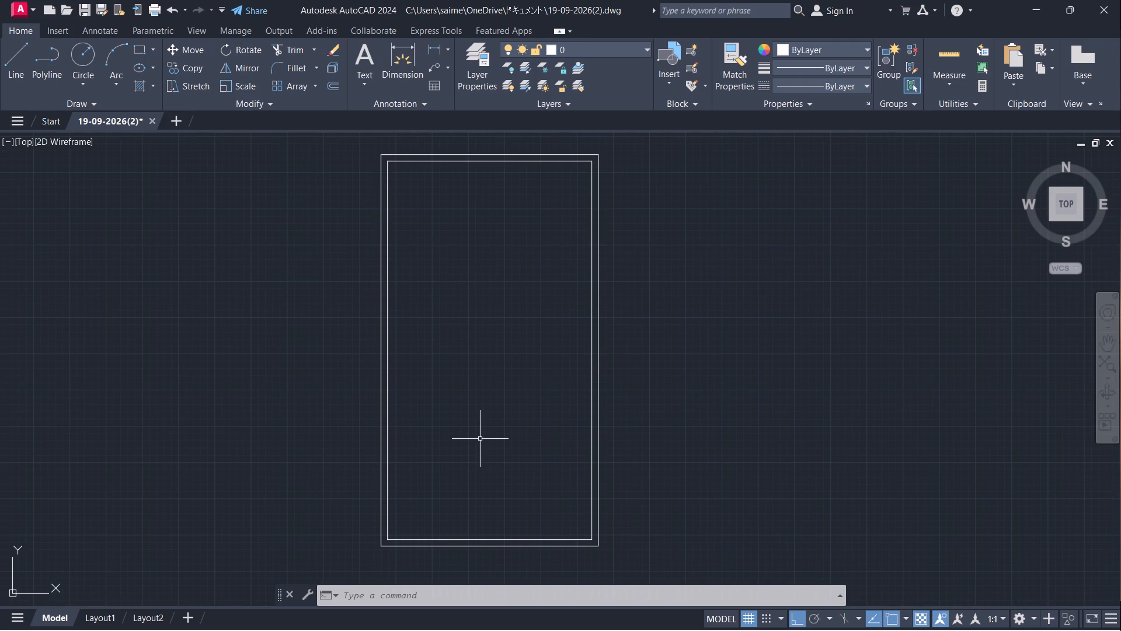
key("Escape")
key("d")
key("Return")
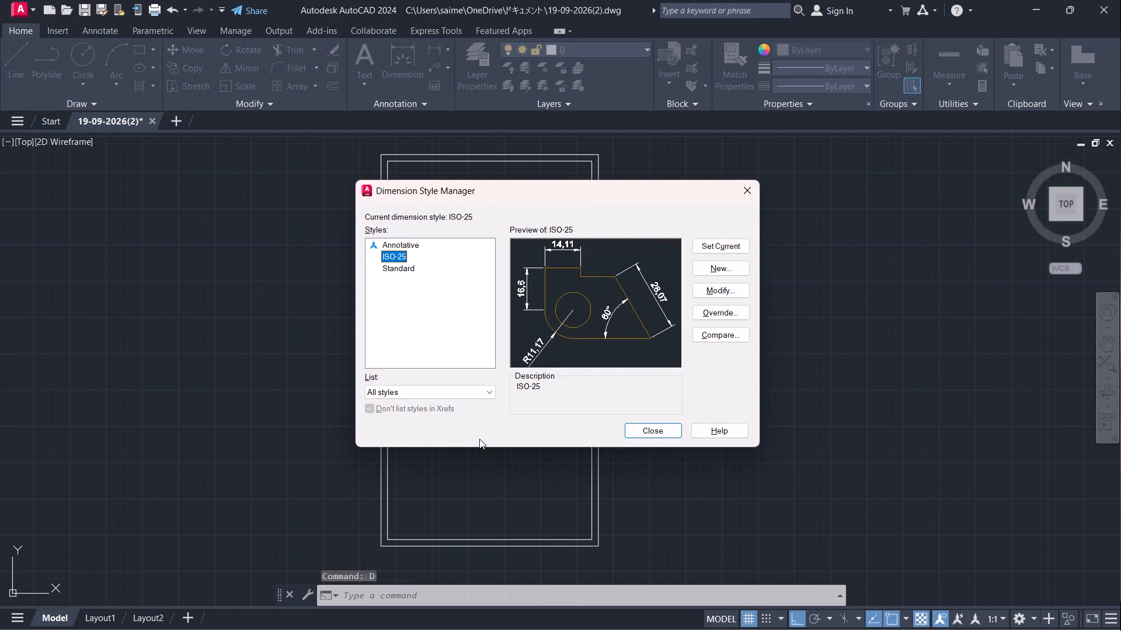
left_click(704, 287)
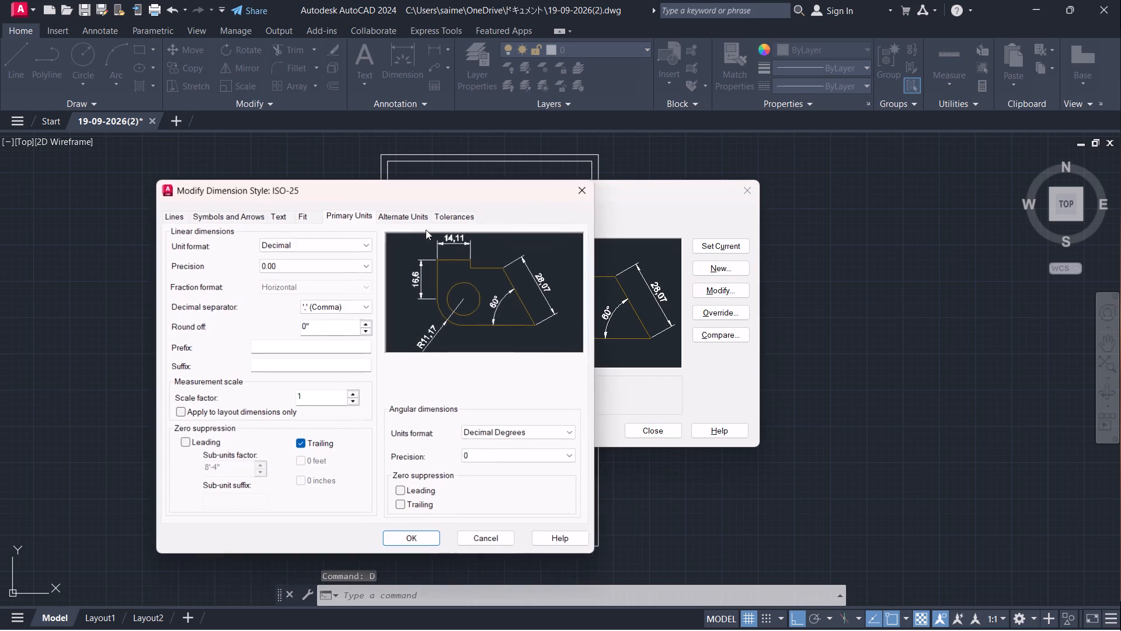
left_click(333, 242)
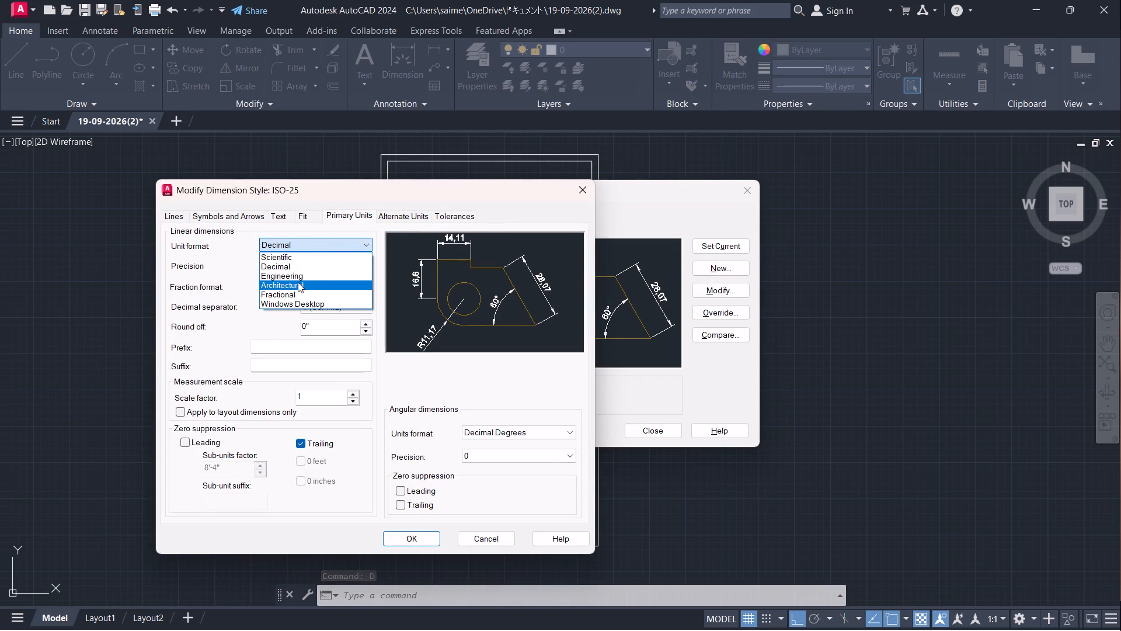
left_click(298, 282)
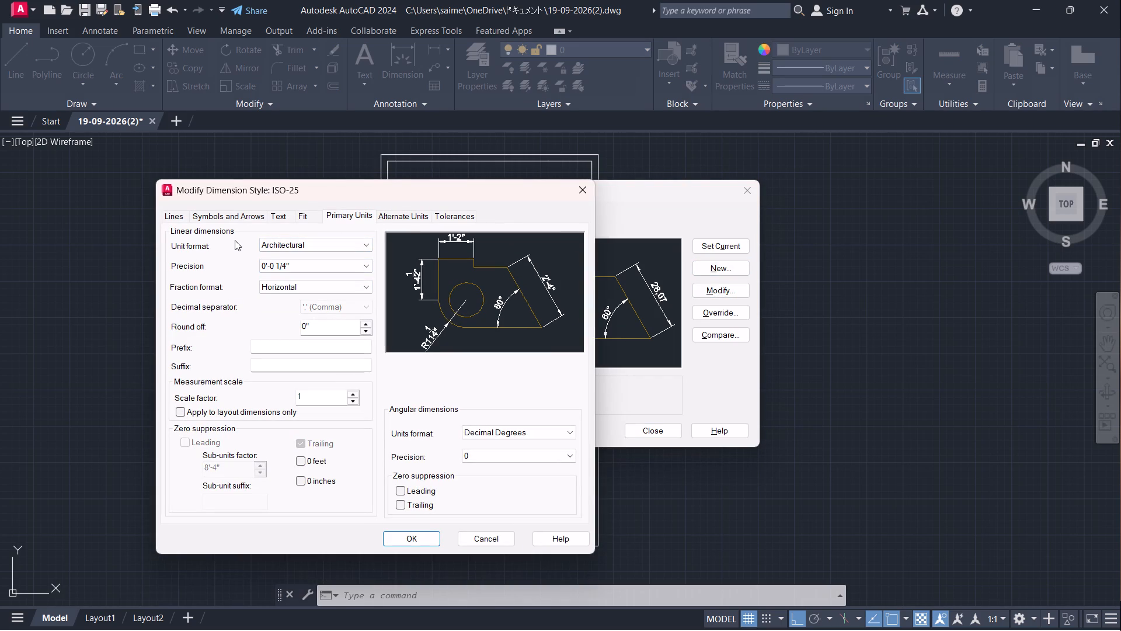
left_click(397, 540)
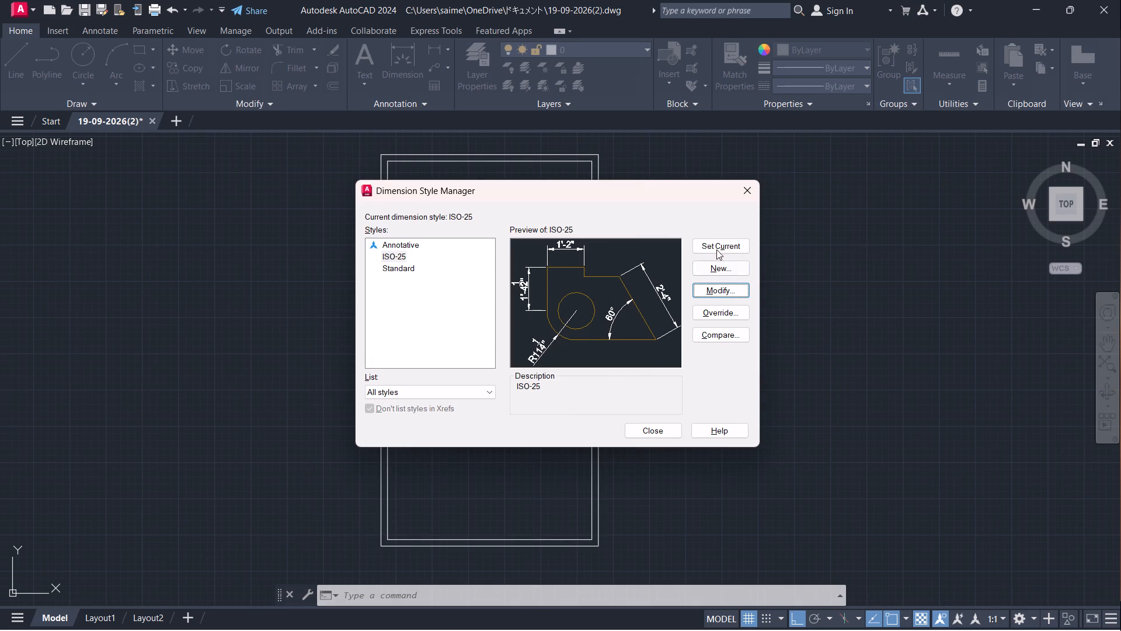
left_click(718, 244)
left_click(657, 434)
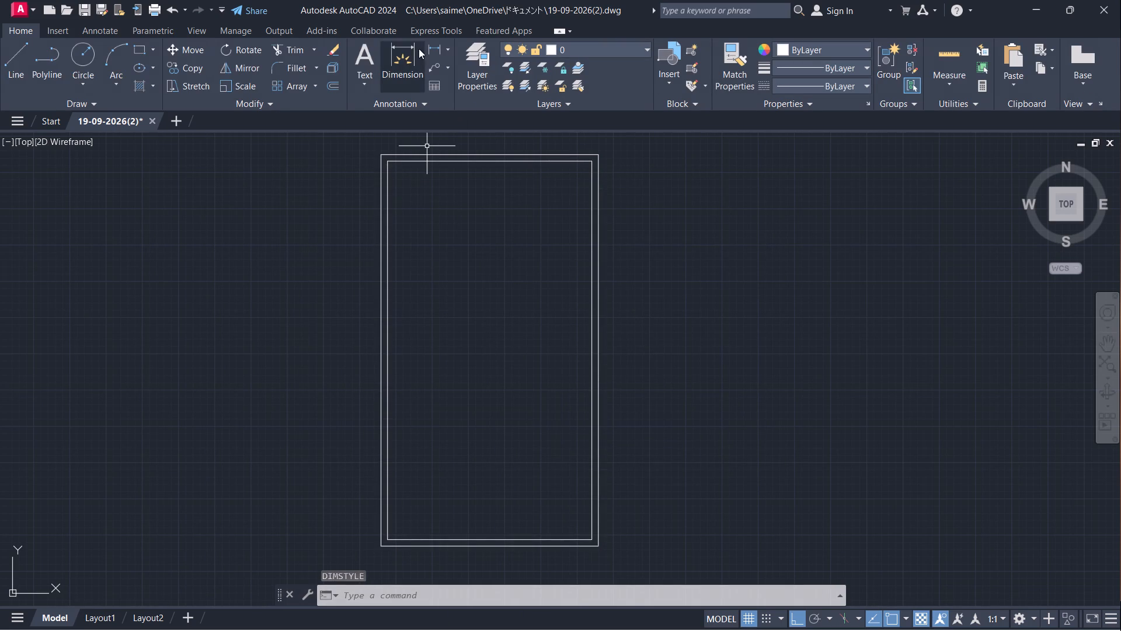
Preview a horizontal linear dimension across the clear width between the inner side wall faces, without placing it.
left_click(438, 45)
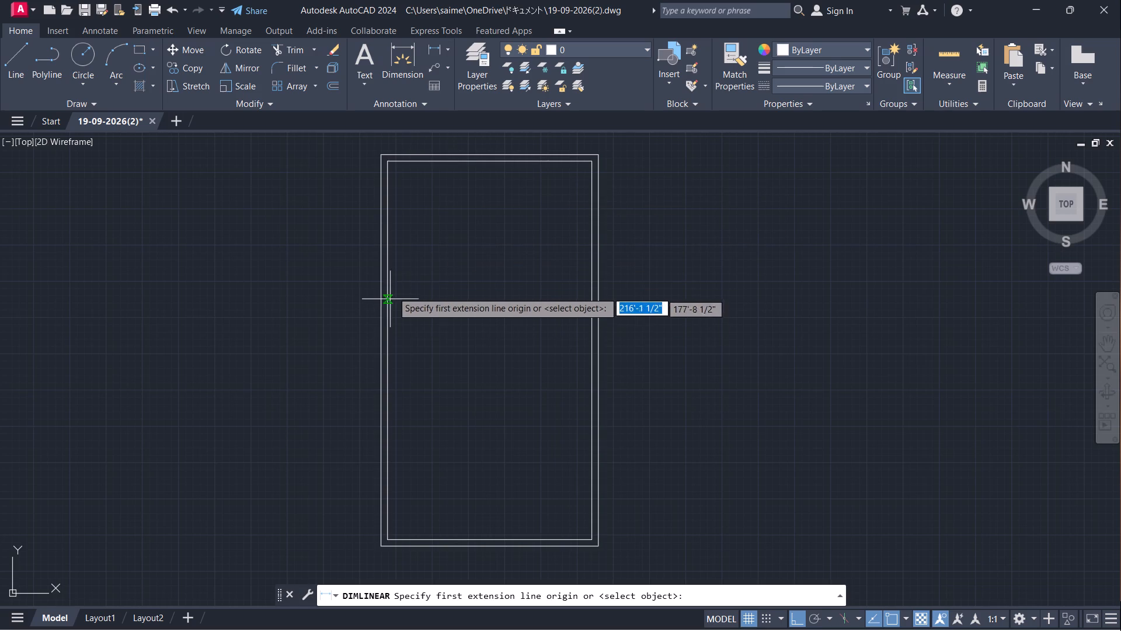
left_click(387, 282)
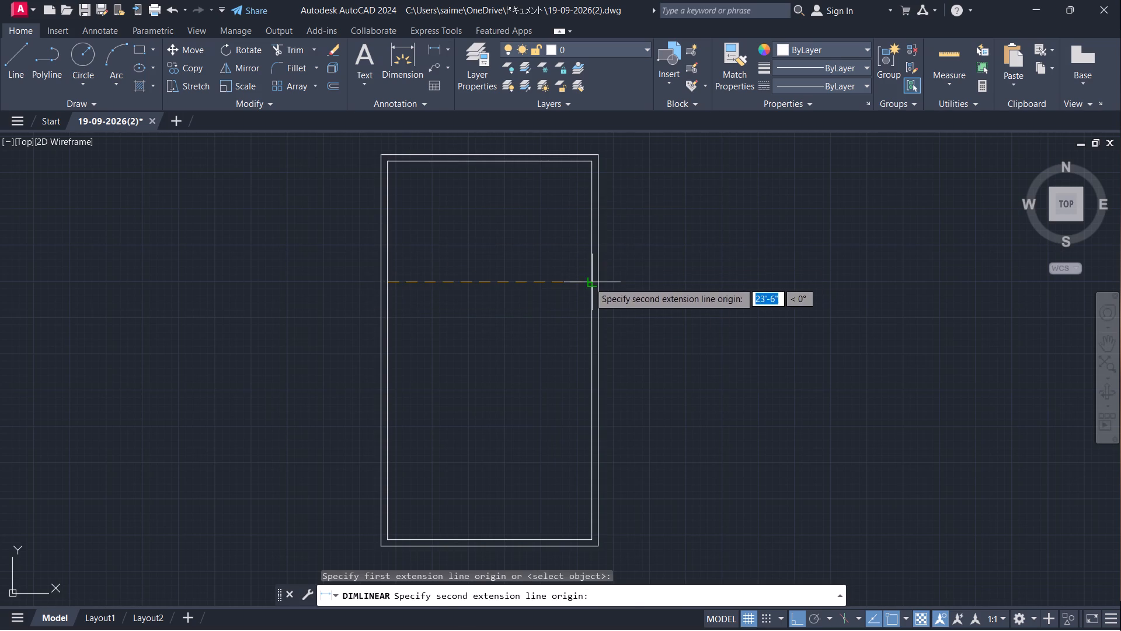
left_click(589, 282)
scroll(466, 327, "up", 1)
scroll(464, 325, "down", 1)
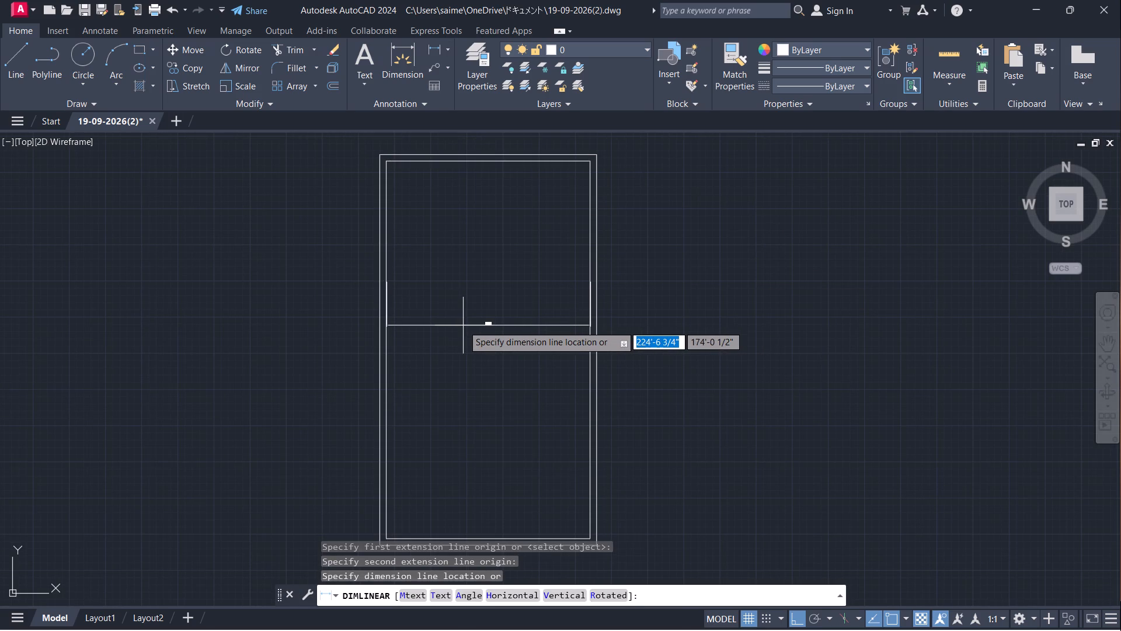
scroll(486, 325, "up", 5)
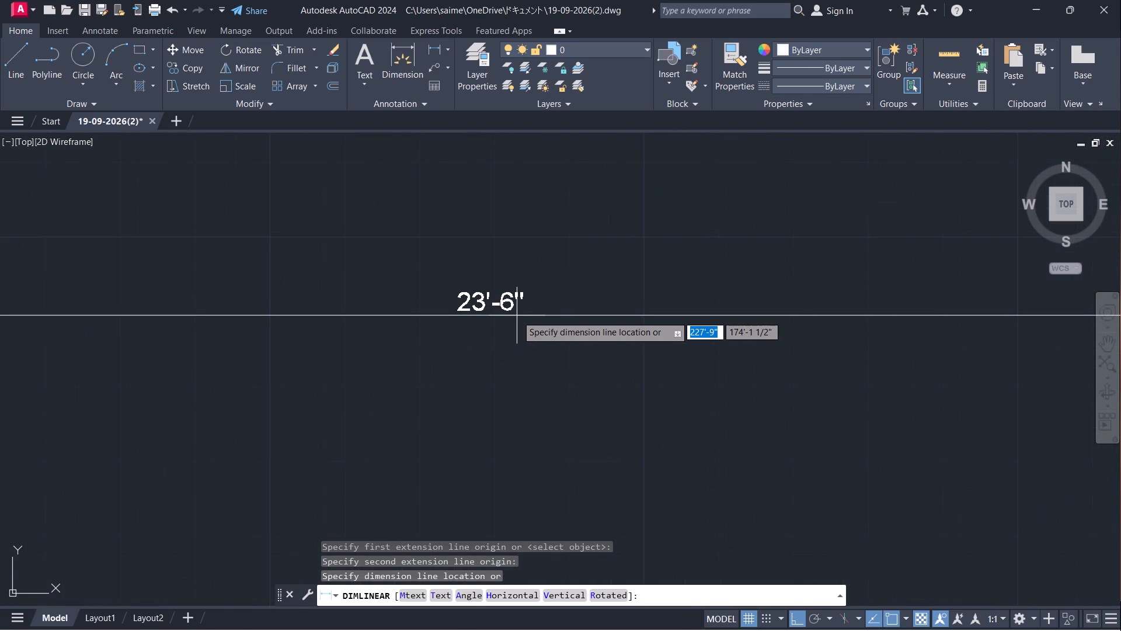
key("Escape")
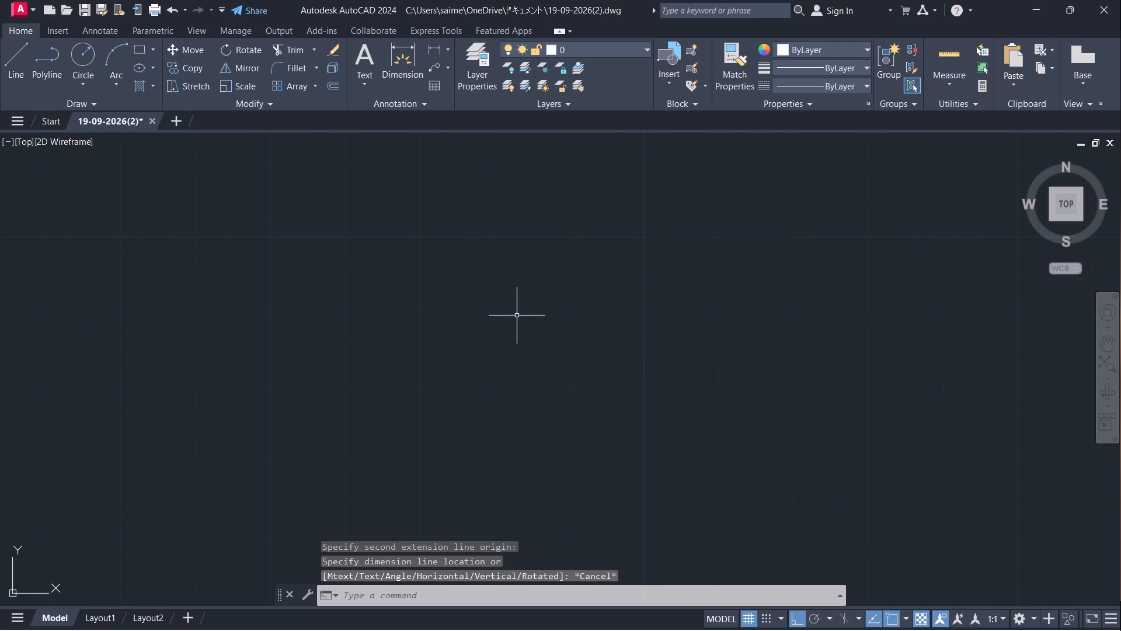
scroll(517, 315, "down", 6)
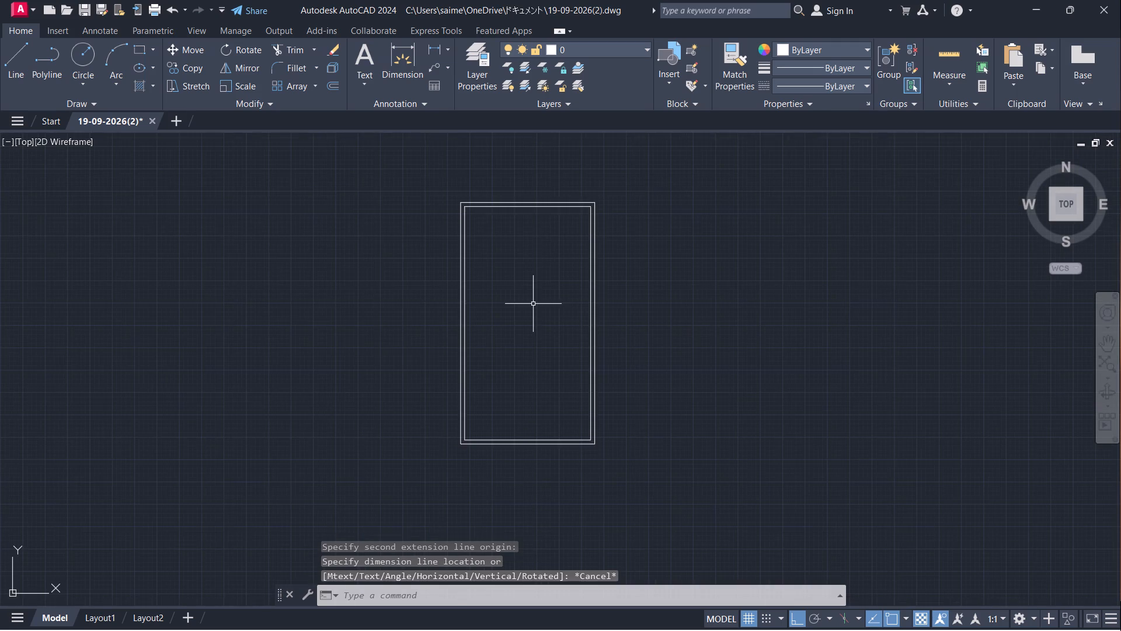
middle_click_drag(533, 303, 569, 301)
scroll(548, 280, "down", 1)
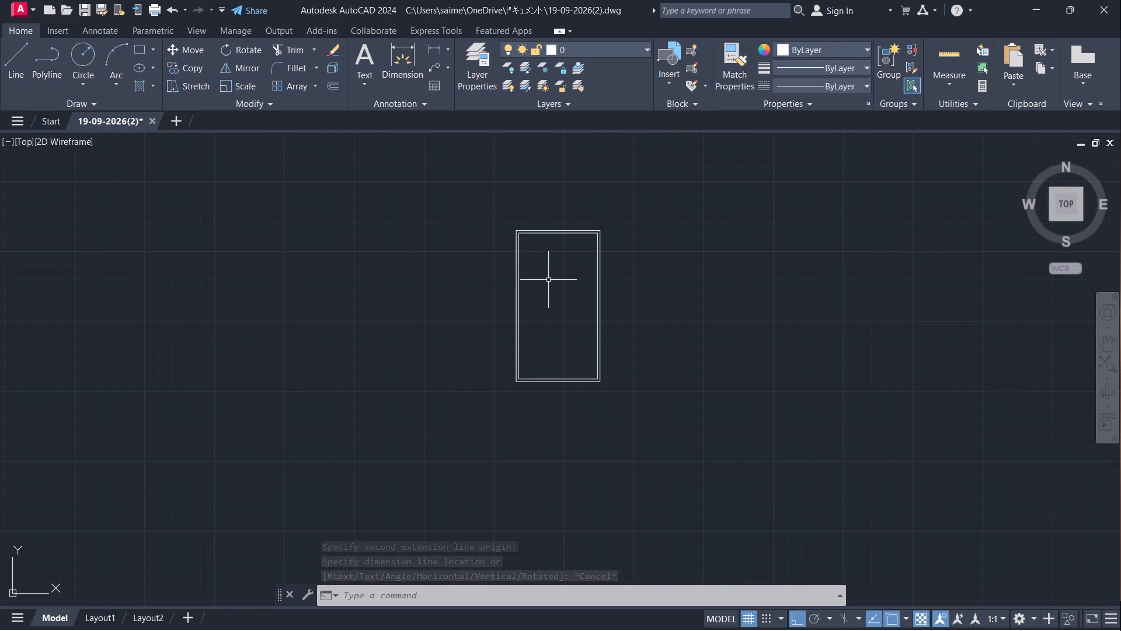
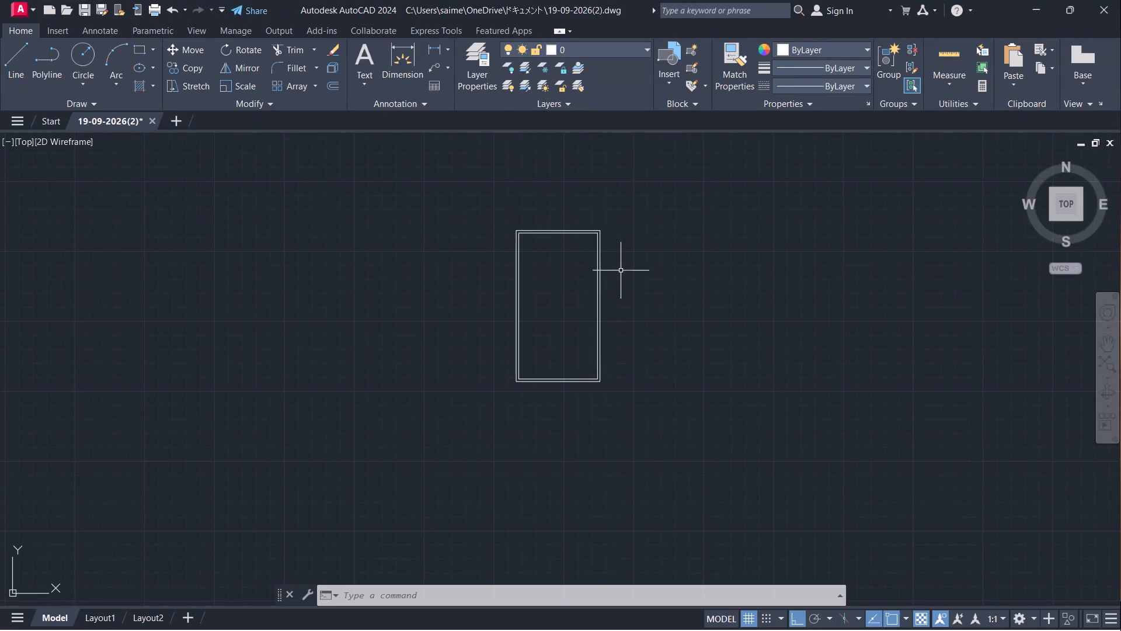
Offset the inner face line of the right outer wall 11' to the left, into the plan.
scroll(621, 271, "up", 1)
middle_click(506, 259)
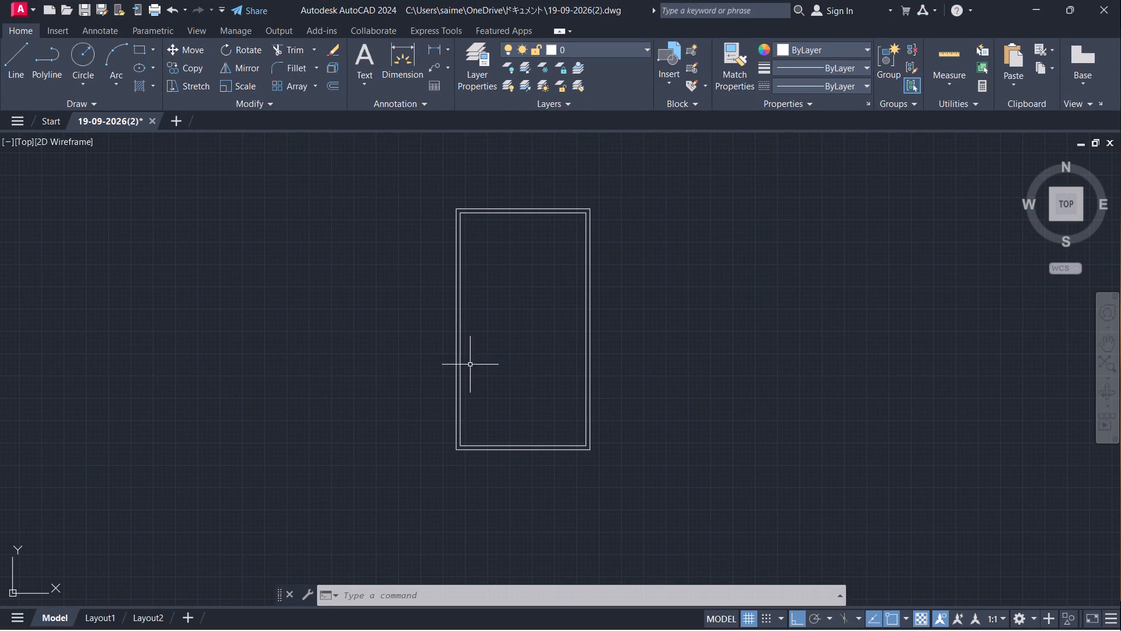
left_click(584, 235)
key("o")
key("Return")
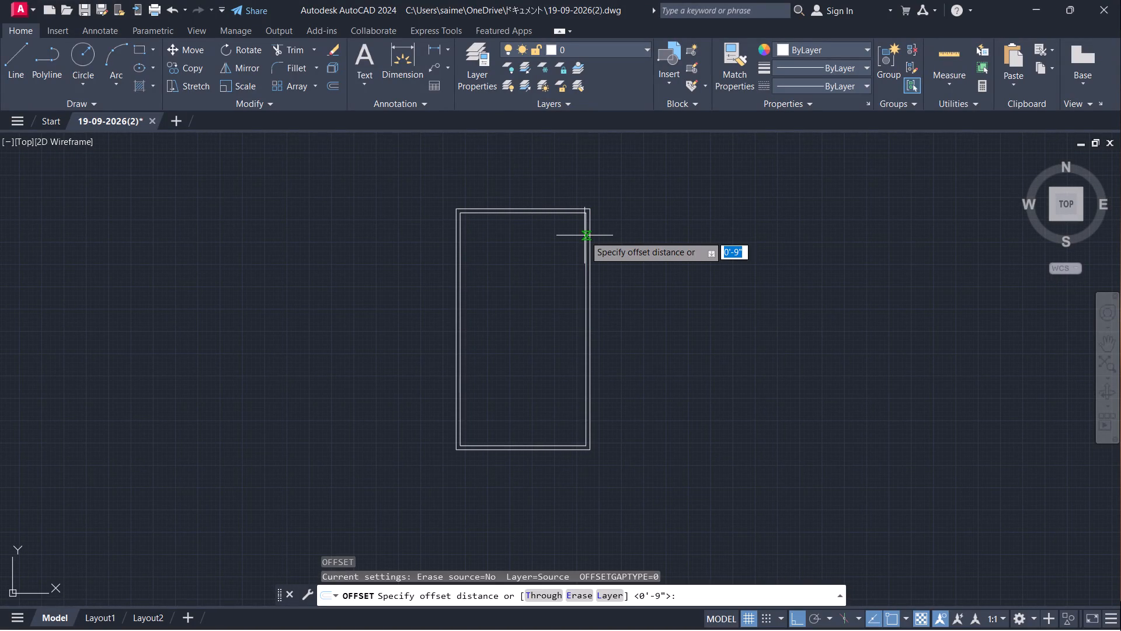
left_click(584, 235)
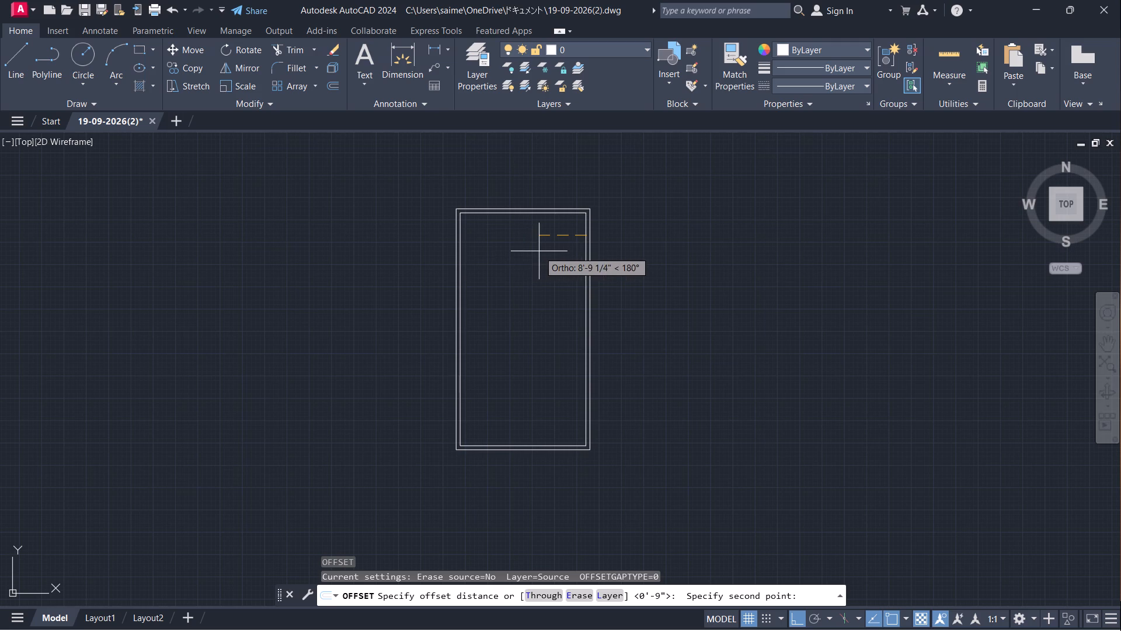
type("11")
key("apostrophe")
key("Return")
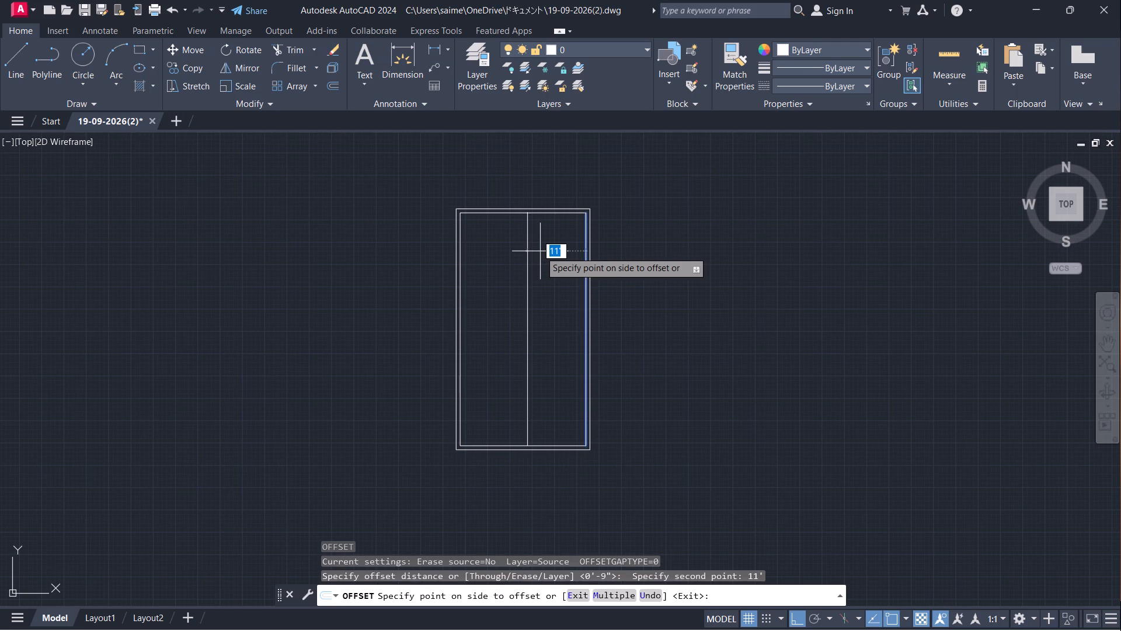
left_click(532, 261)
key("space")
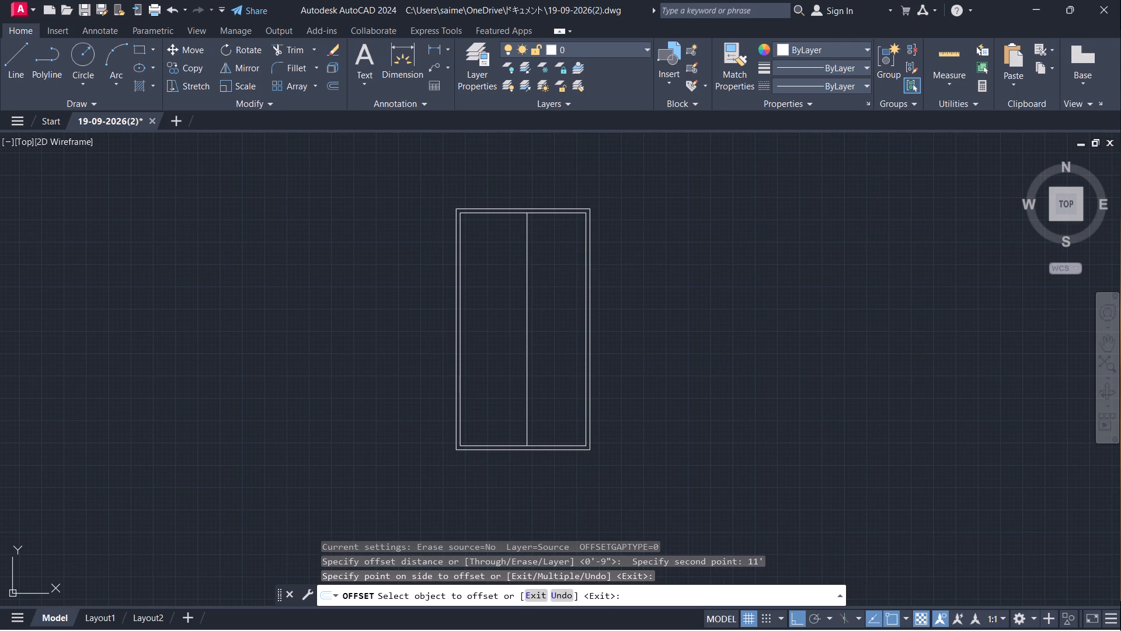
Offset the new vertical partition line 5" to the left to give the partition wall its thickness.
key("o")
key("Return")
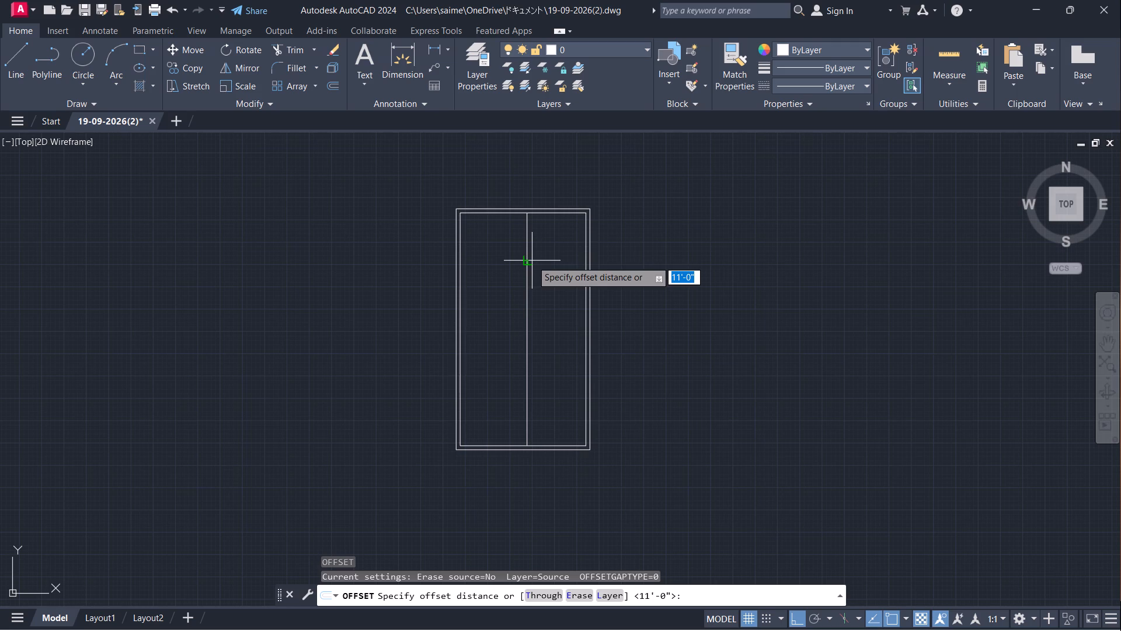
left_click(528, 268)
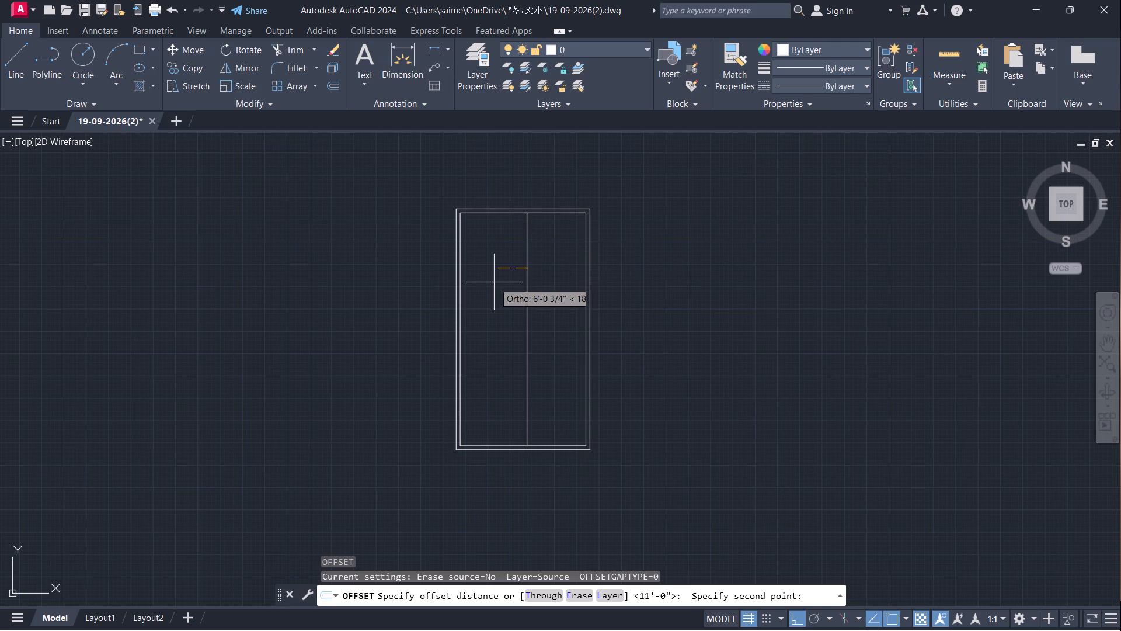
key("5")
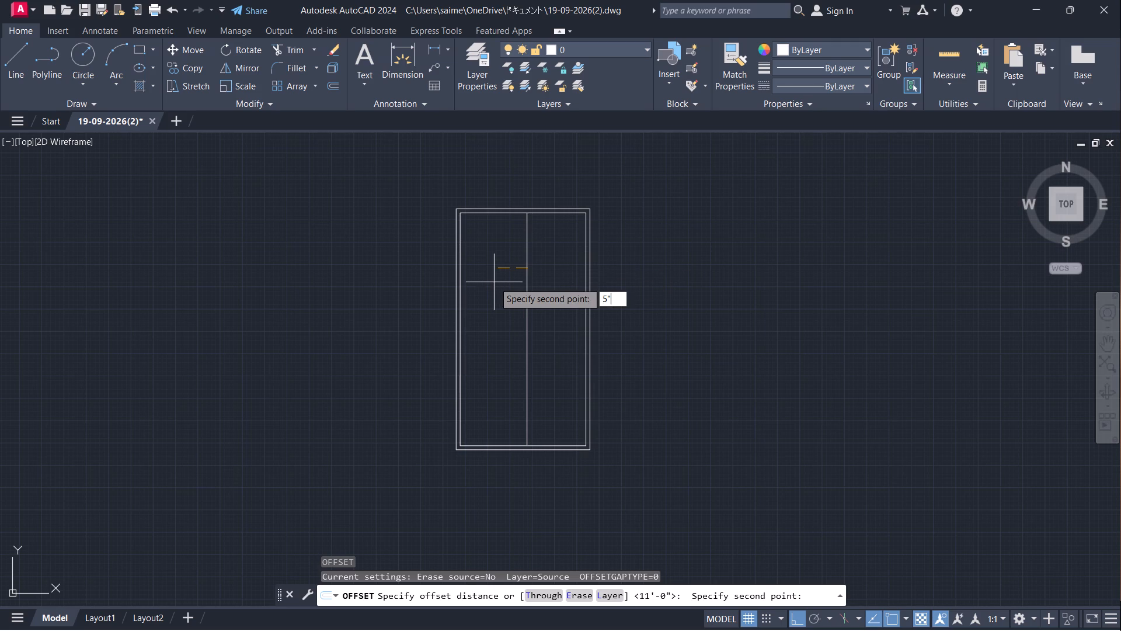
key("shift+quotedbl")
key("Return")
left_click(528, 282)
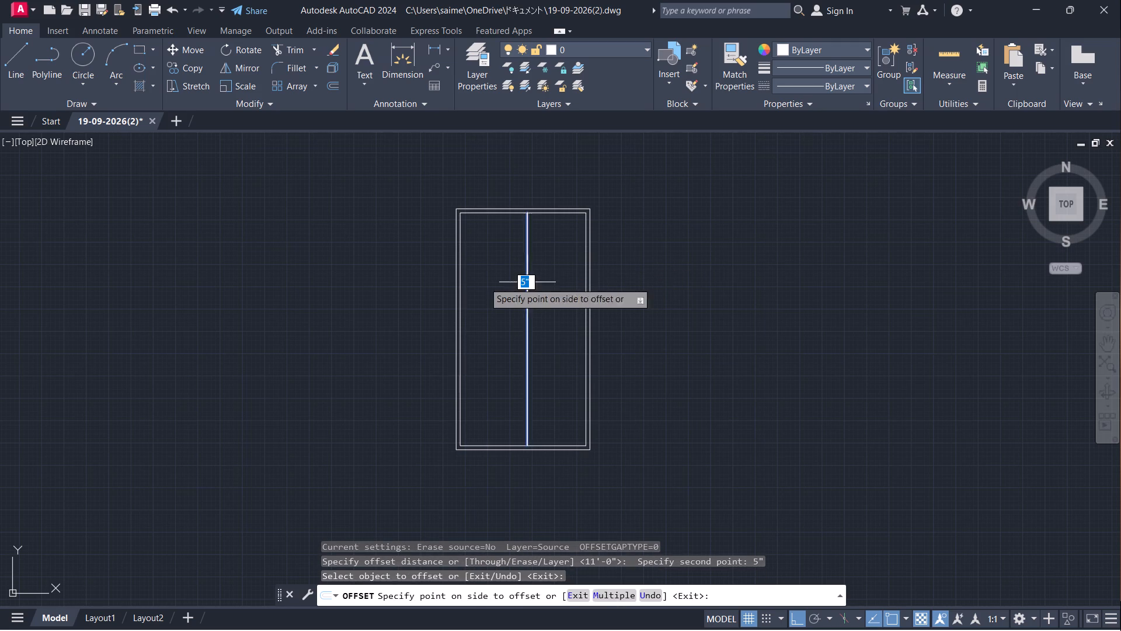
left_click(448, 292)
scroll(557, 257, "up", 3)
middle_click_drag(534, 262, 620, 359)
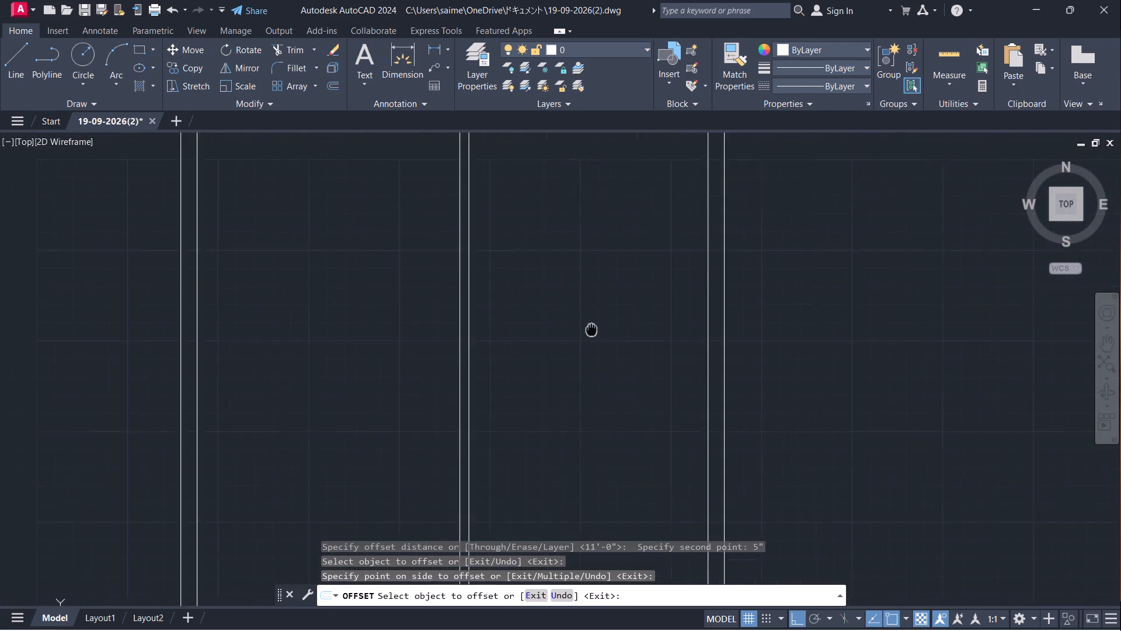
middle_click_drag(620, 359, 628, 372)
key("space")
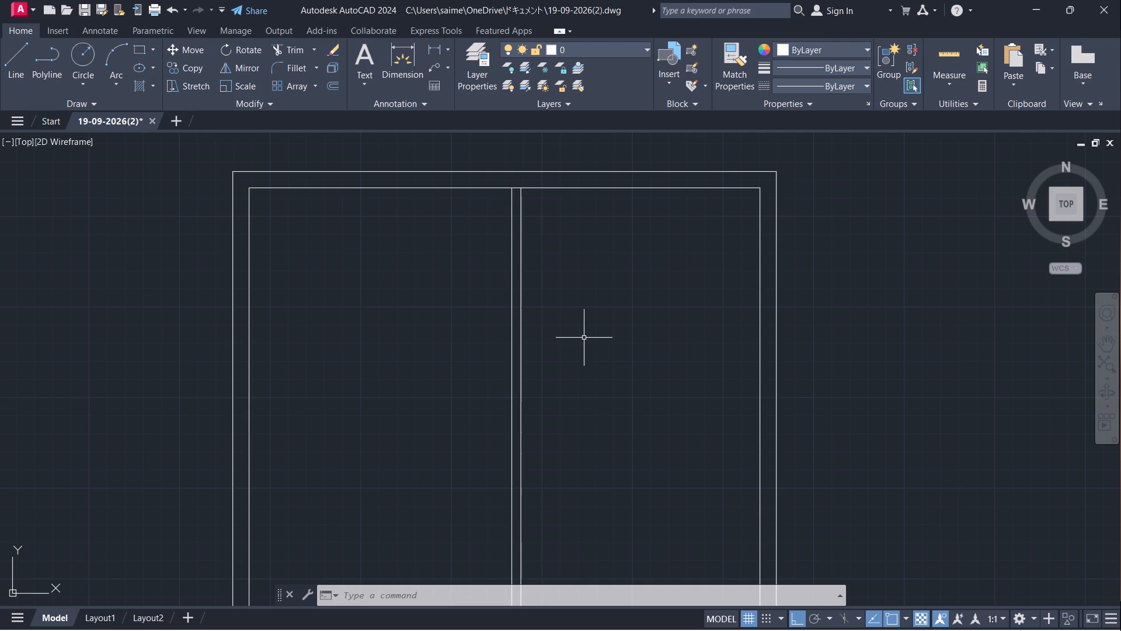
Offset the left face line of the vertical partition wall 3' to the left.
key("o")
key("Return")
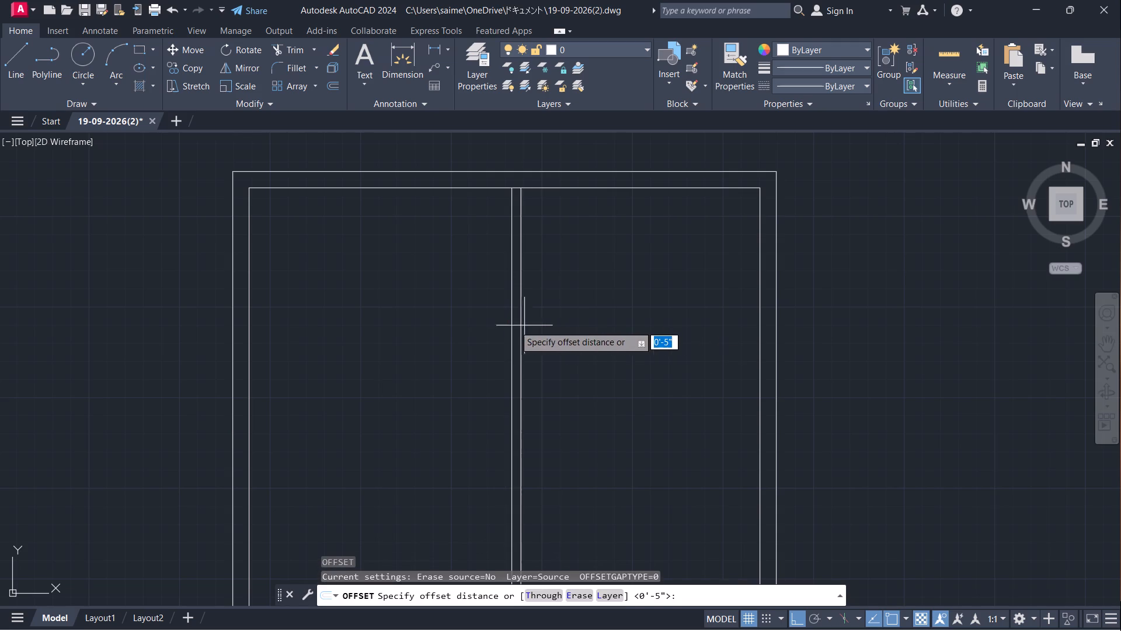
left_click(510, 331)
type("3'")
key("Return")
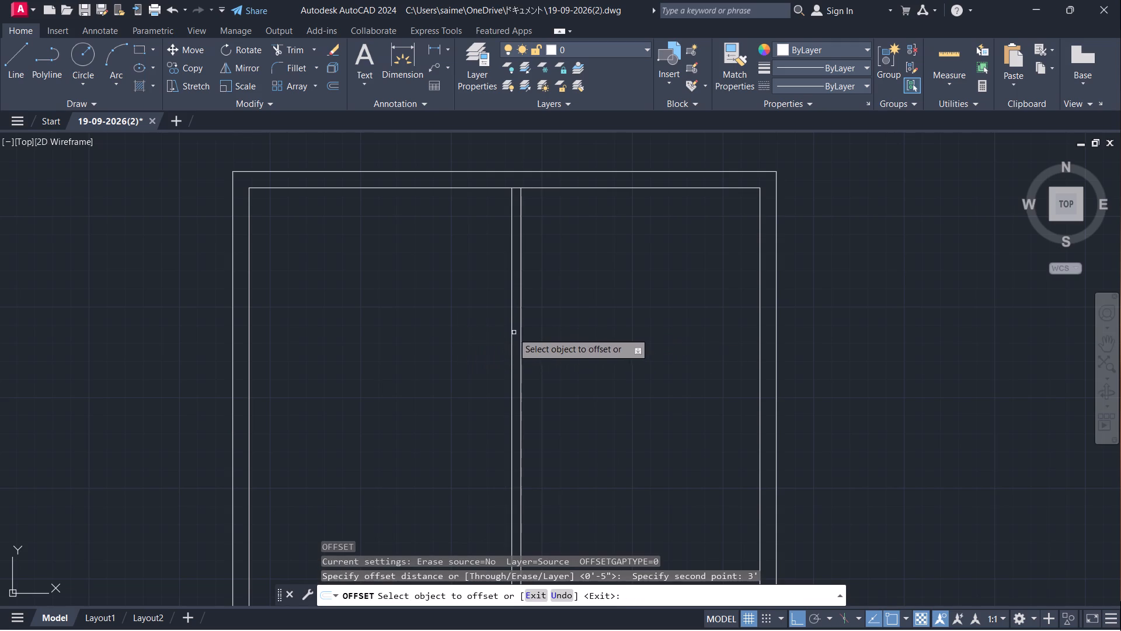
left_click(510, 334)
left_click(440, 349)
key("space")
Offset the new vertical line 5" to the left to form the second vertical partition wall.
key("space")
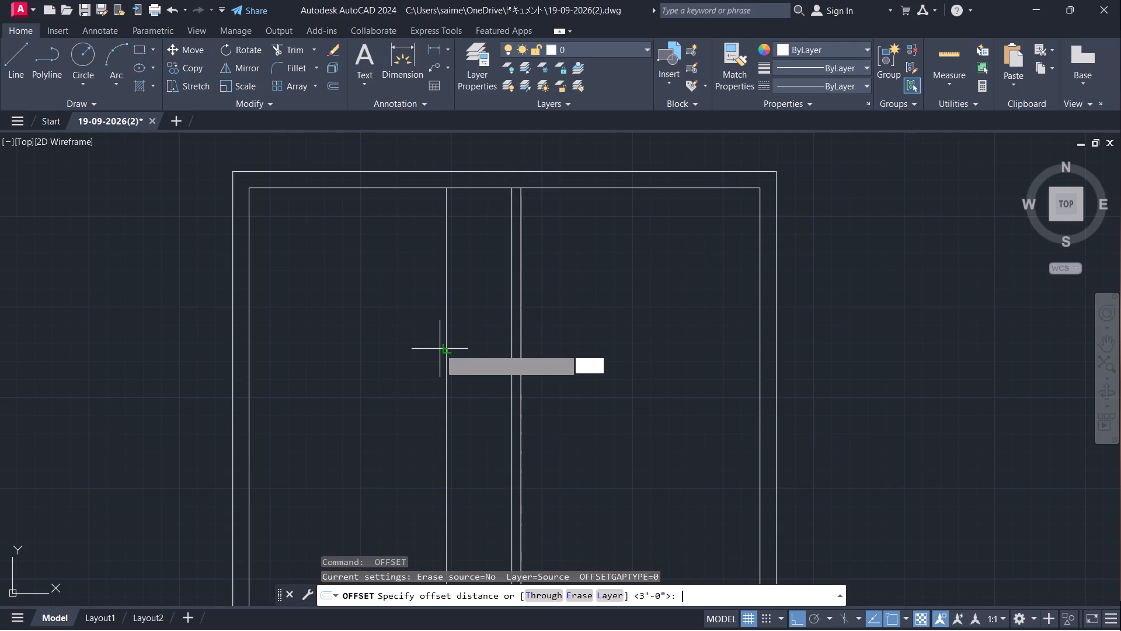
left_click(451, 328)
type("5\"")
key("Return")
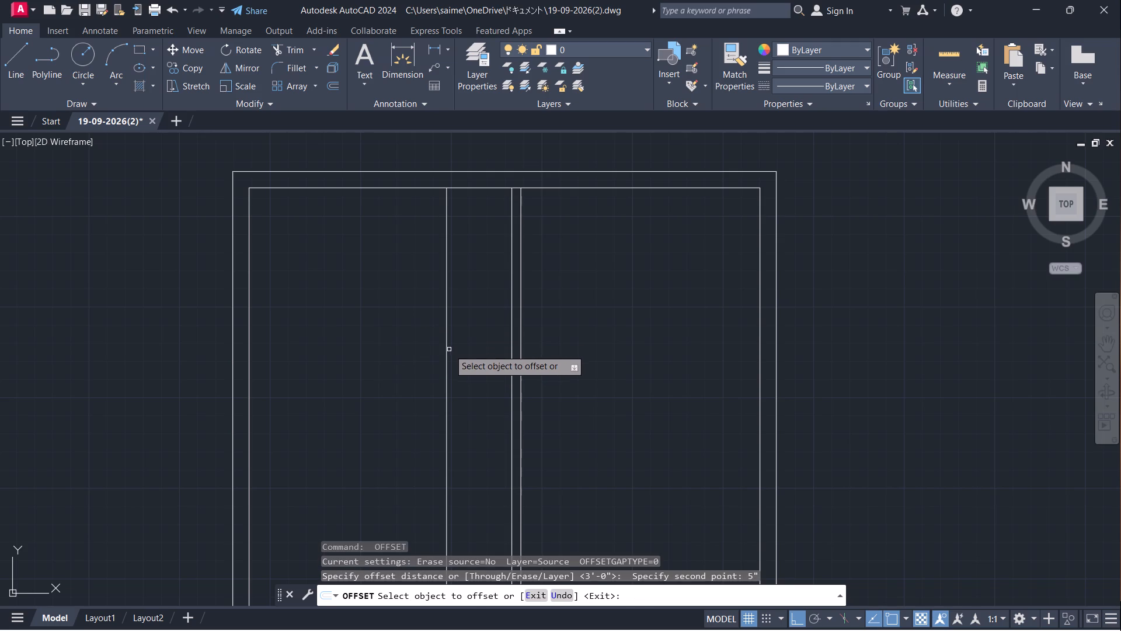
left_click(447, 351)
left_click(374, 353)
key("space")
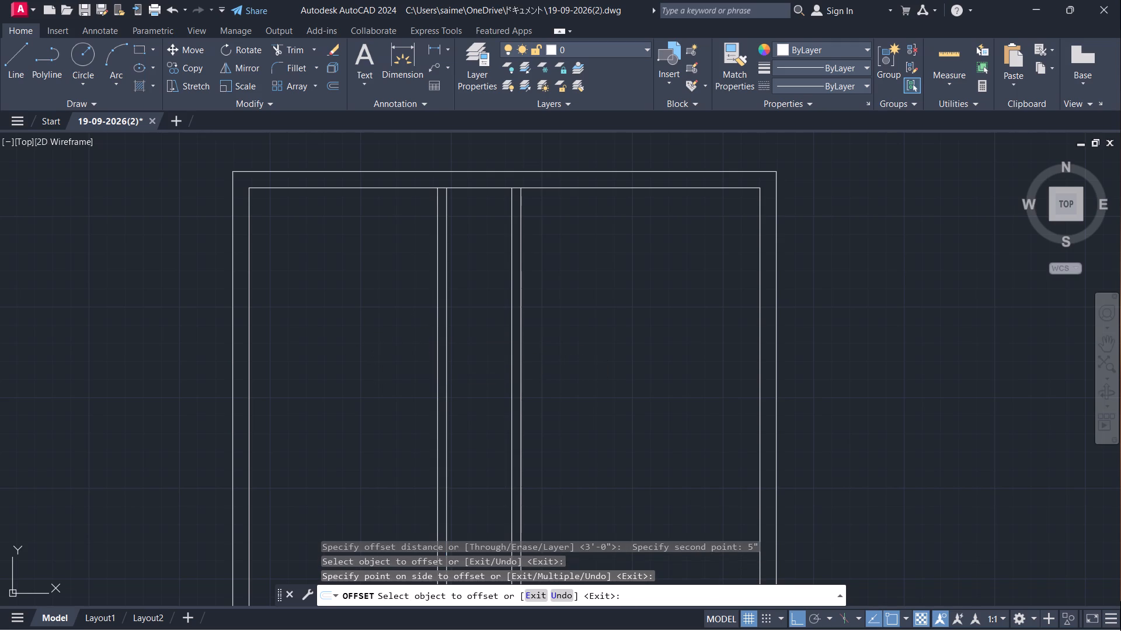
key("Escape")
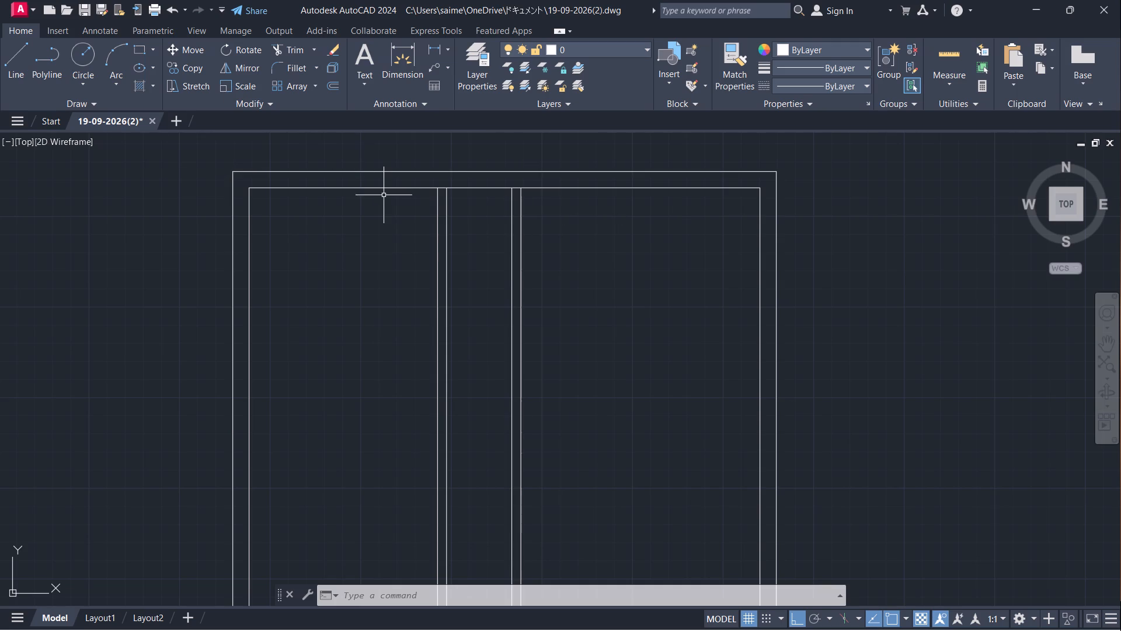
Offset the inner face line of the top outer wall 12' downward into the plan.
left_click(415, 189)
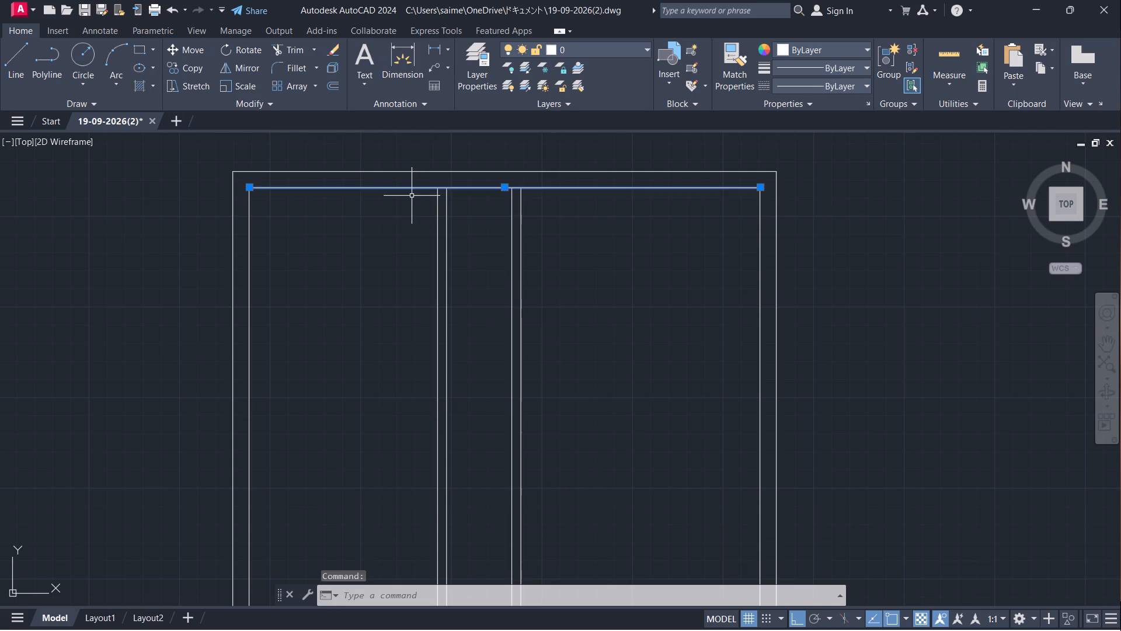
key("o")
key("Return")
left_click(412, 188)
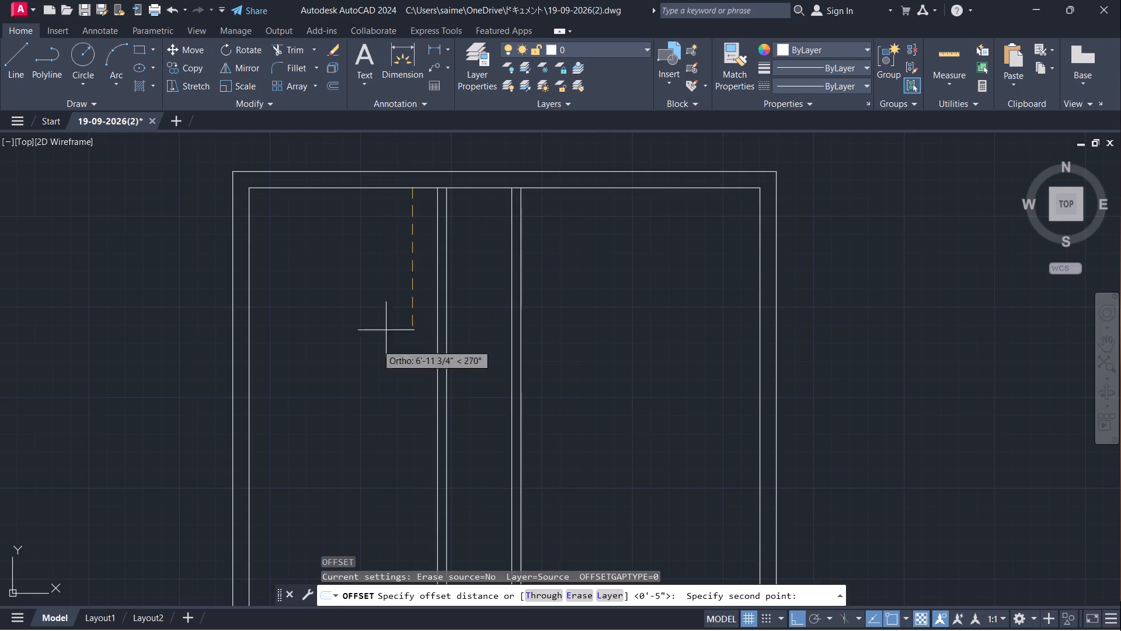
type("12'")
key("Return")
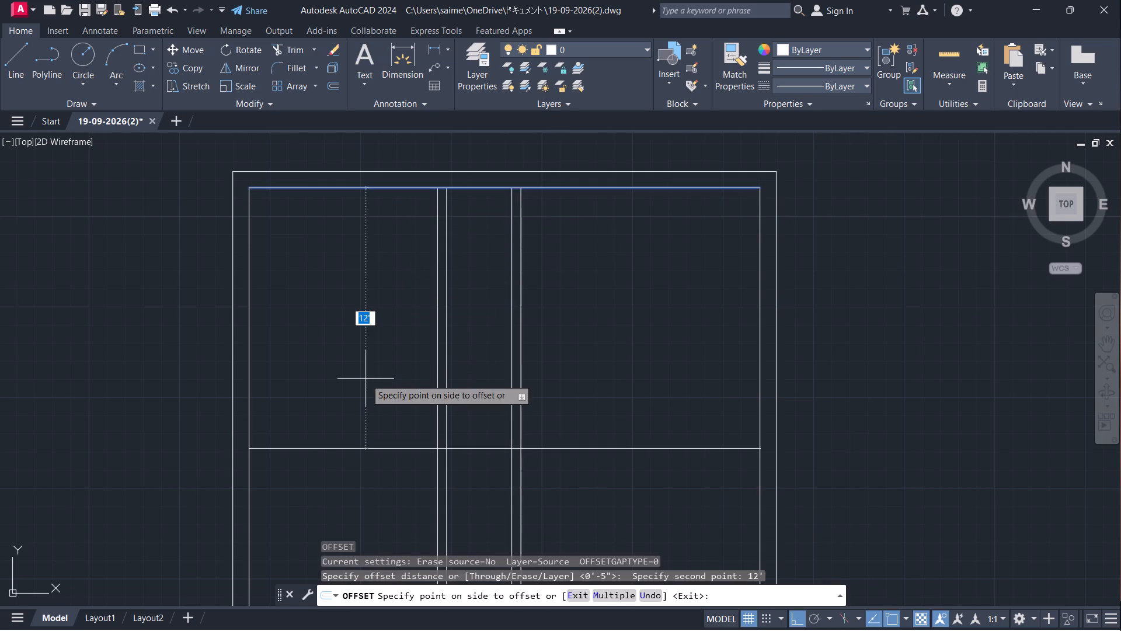
left_click(361, 417)
key("Return")
Offset the new horizontal line 5" downward to form the first horizontal partition wall.
key("Return")
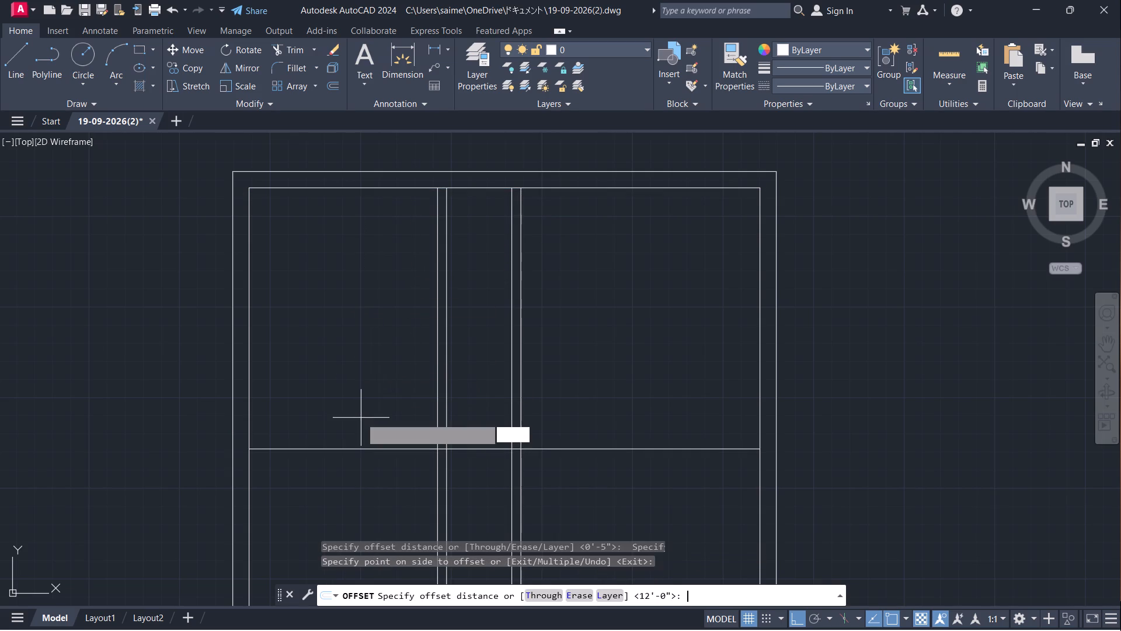
left_click(363, 450)
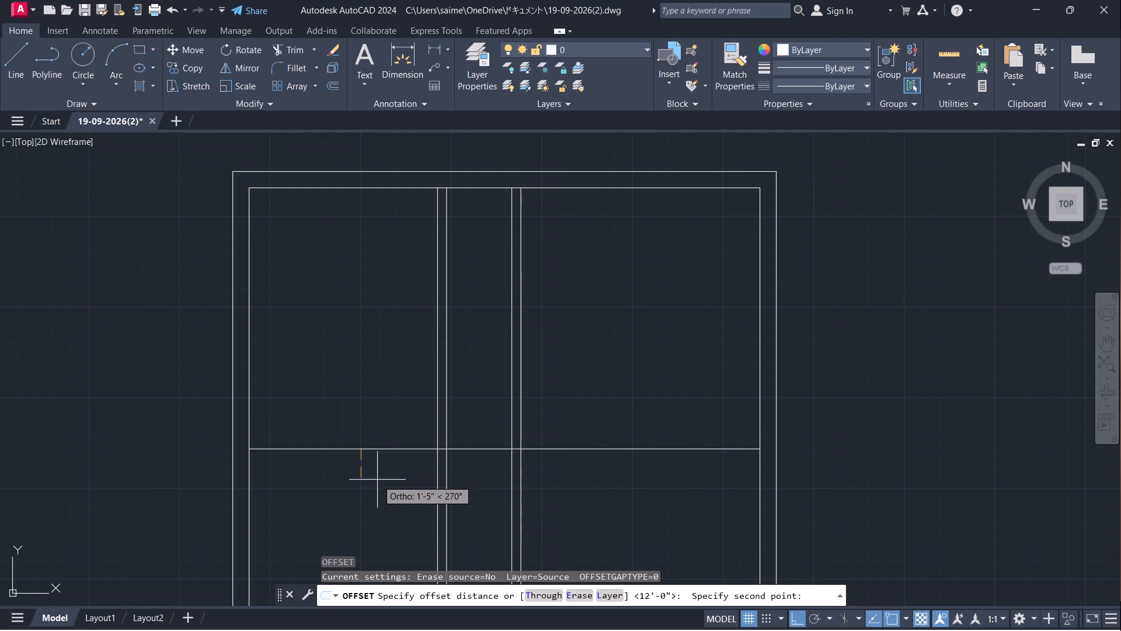
type("5\"")
key("Return")
key("backslash")
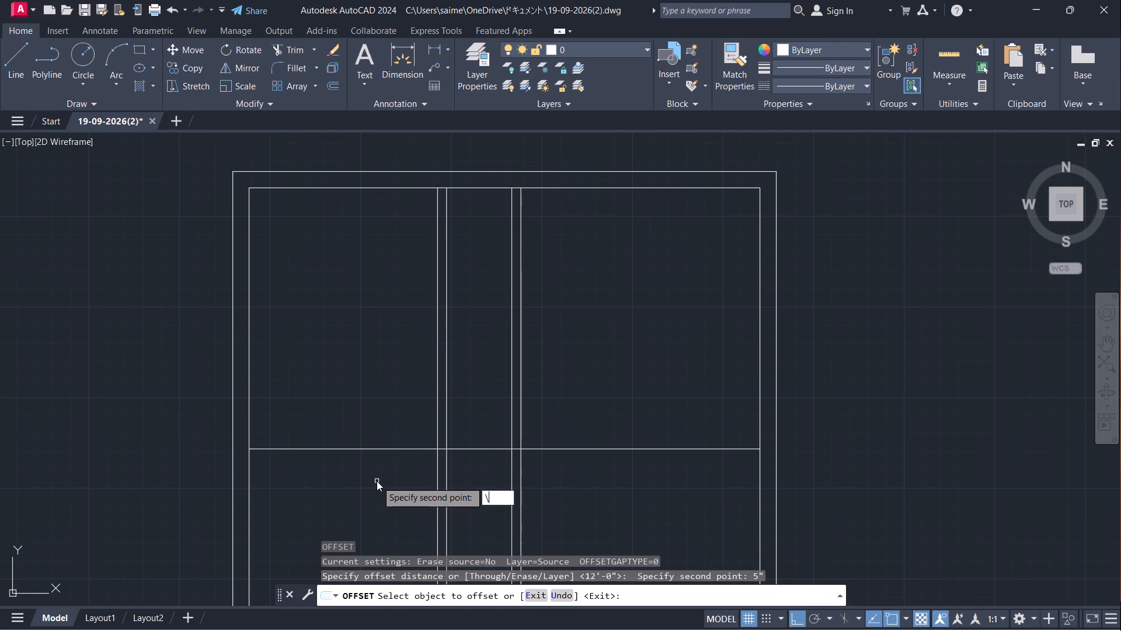
key("Return")
left_click(390, 448)
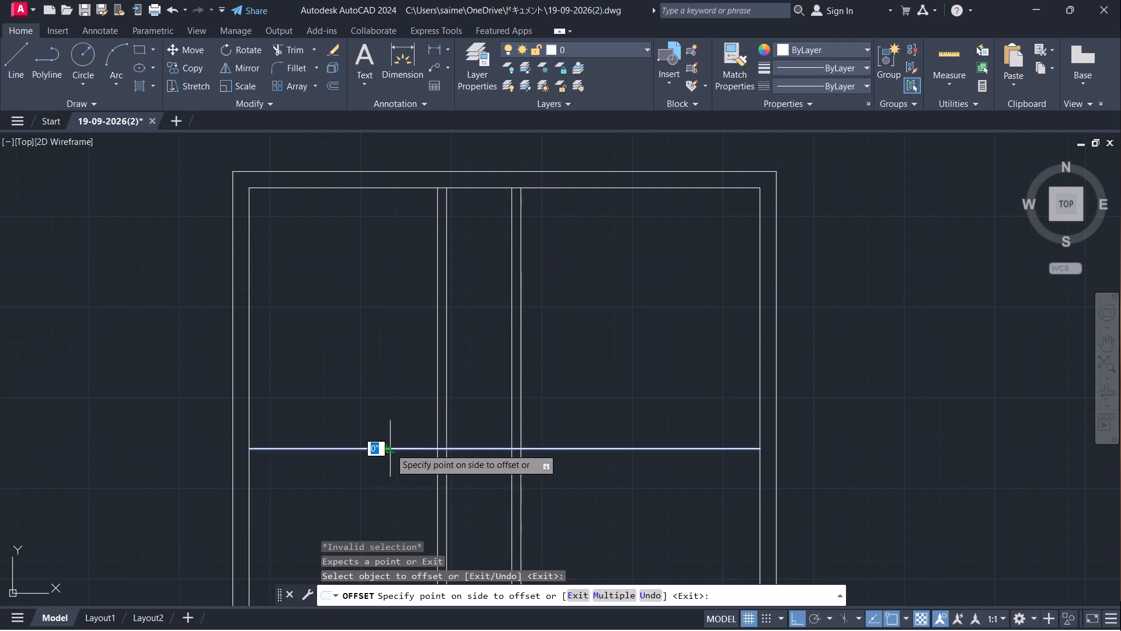
left_click(386, 501)
middle_click_drag(386, 494, 399, 446)
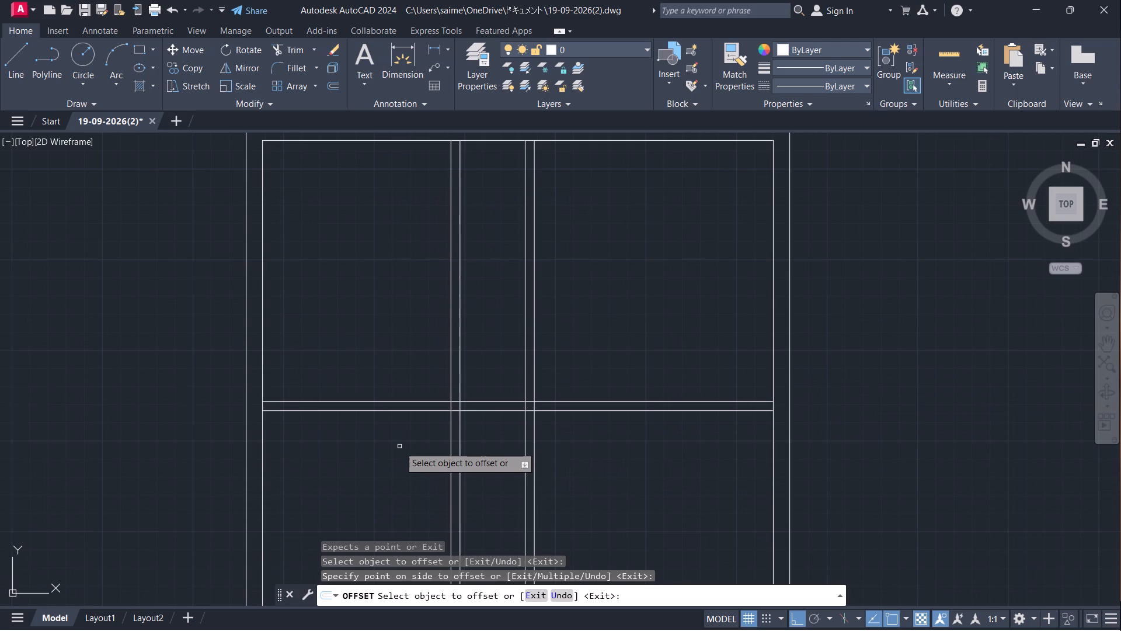
key("space")
Offset the lower face line of the horizontal partition wall 4'8" downward.
key("space")
left_click(411, 410)
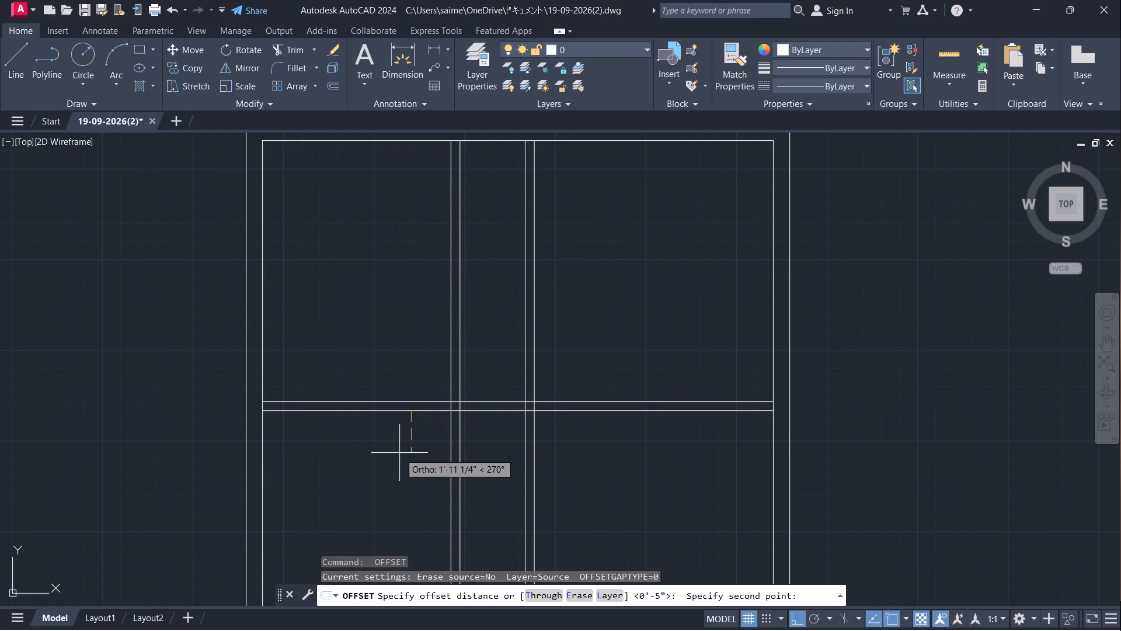
type("4.")
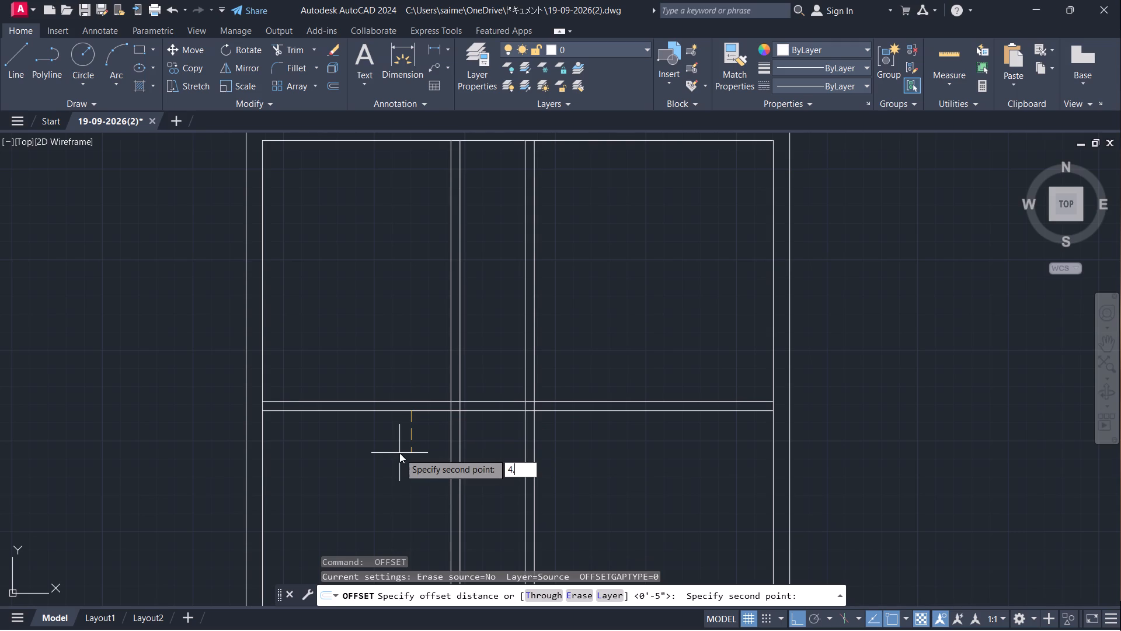
key("BackSpace")
key("apostrophe")
type("8\"")
key("Return")
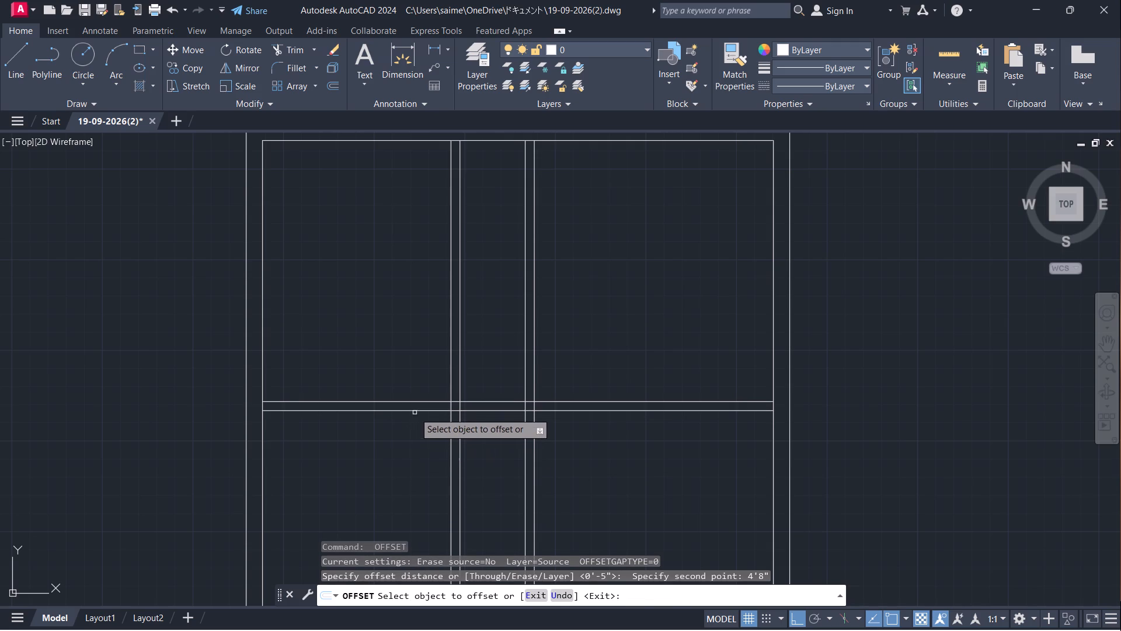
left_click(415, 412)
left_click(413, 462)
key("space")
Offset the new lower horizontal line 5" downward to form the second horizontal partition wall.
key("space")
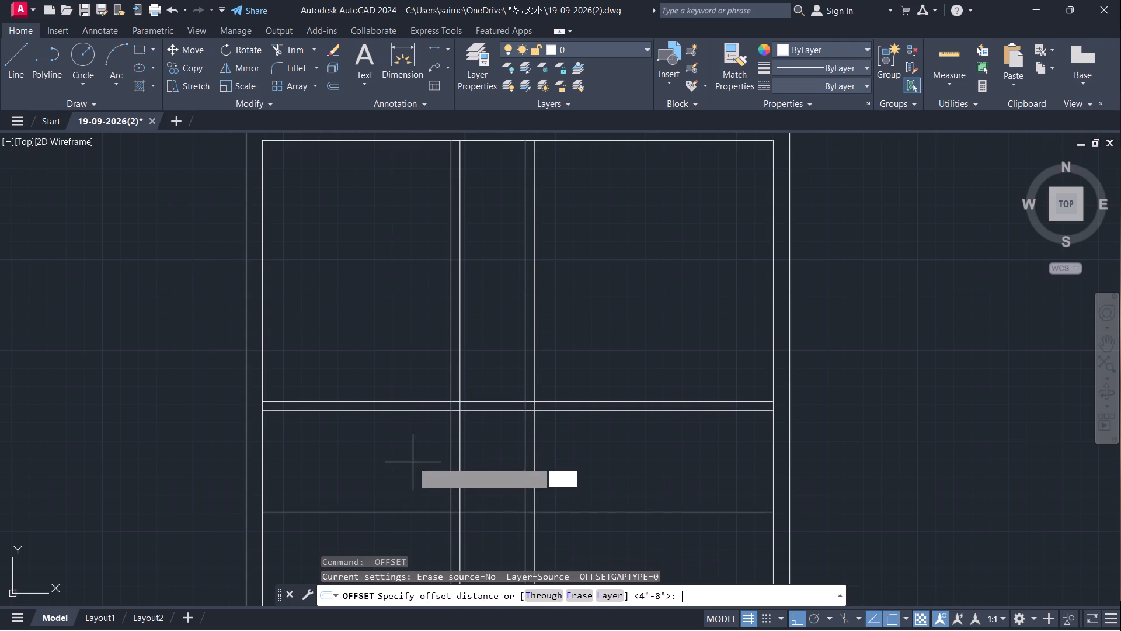
left_click(436, 511)
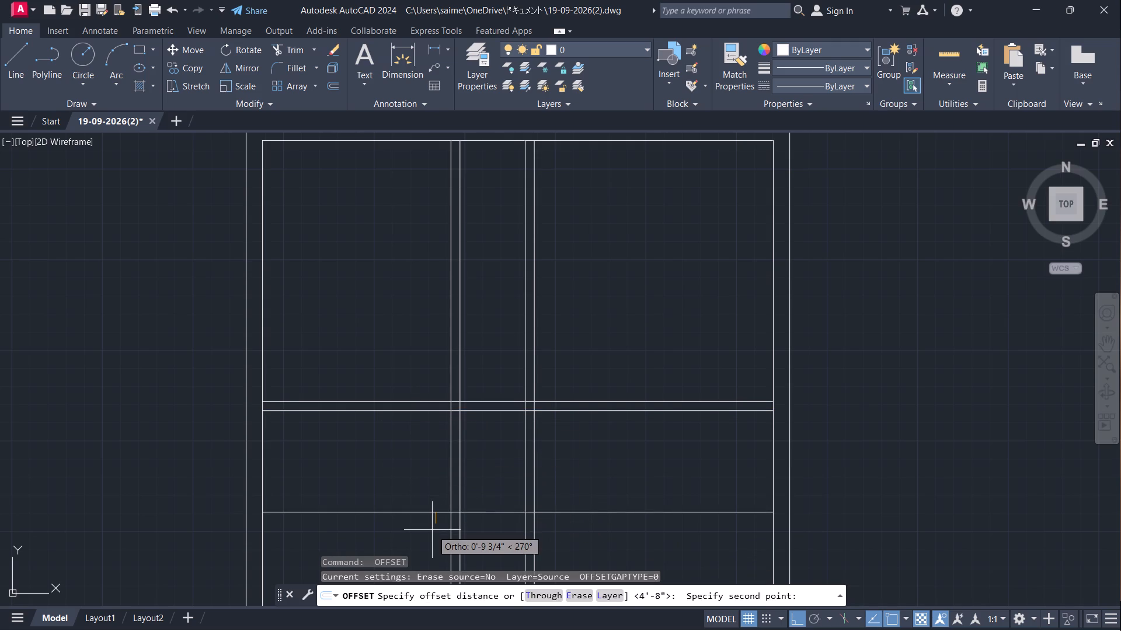
type("5\"")
key("Return")
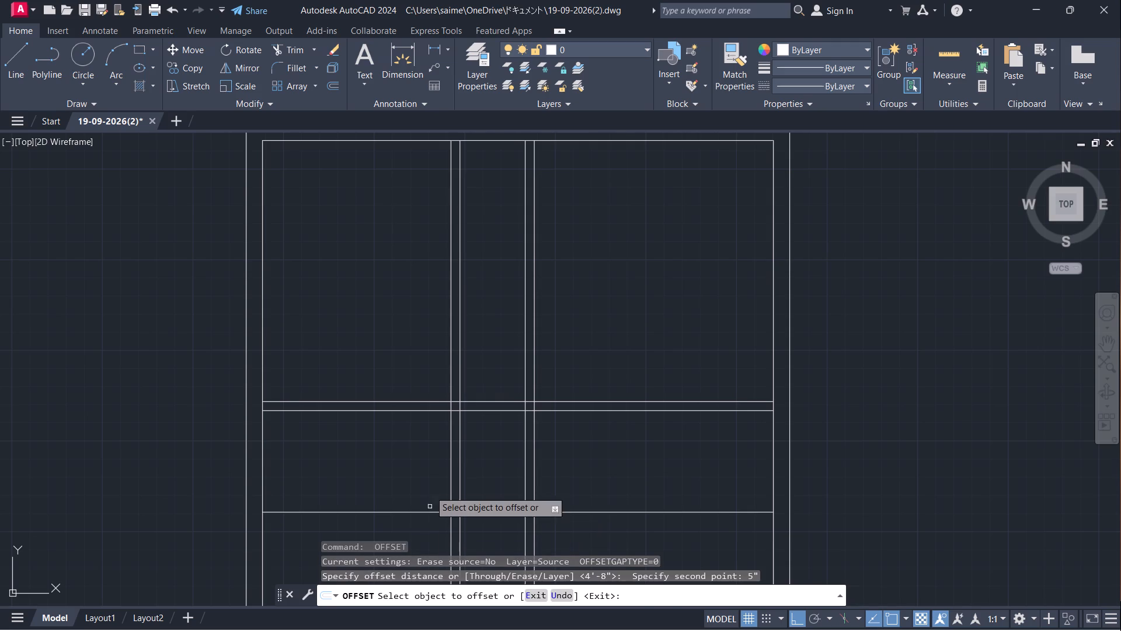
left_click(429, 514)
left_click(428, 533)
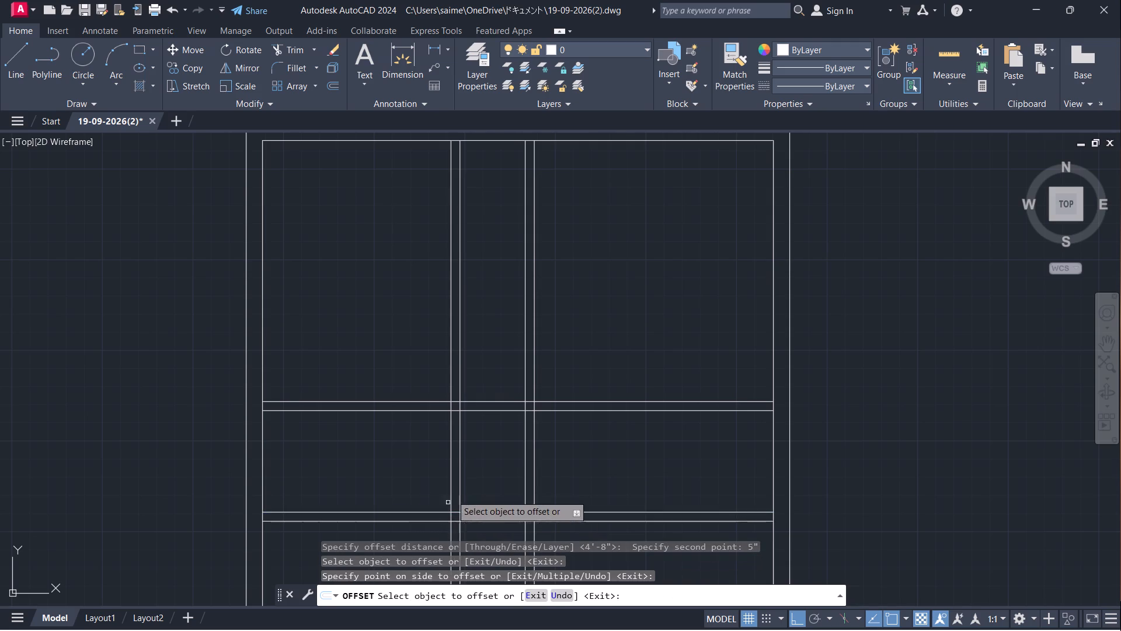
middle_click_drag(452, 491, 492, 221)
scroll(437, 271, "down", 1)
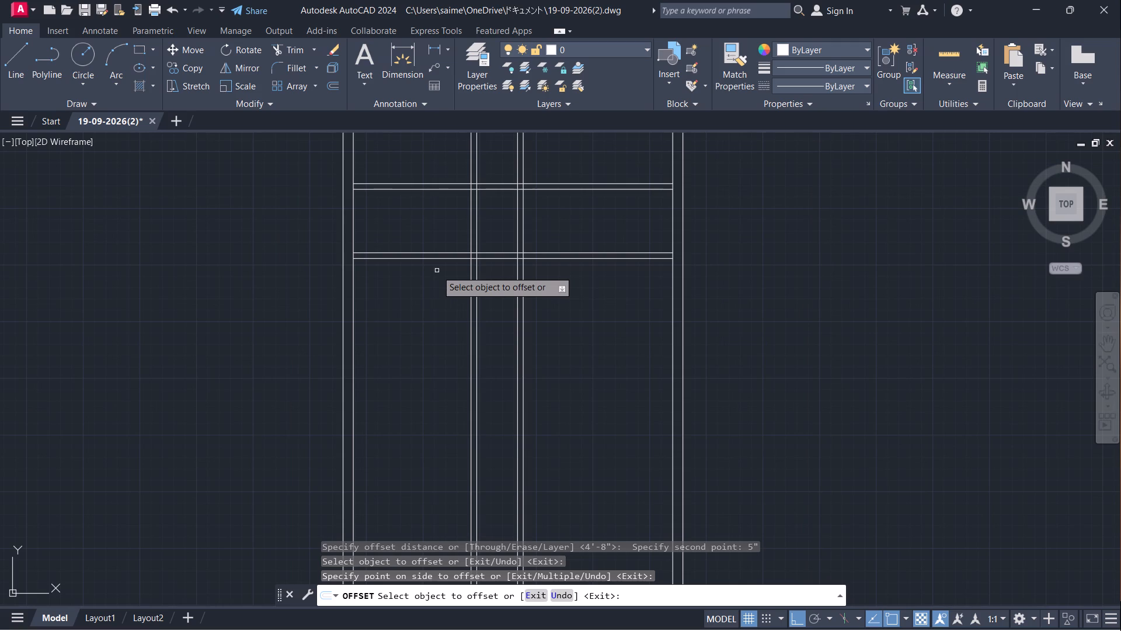
Trim the left vertical partition below the first horizontal partition, and the second horizontal partition left of the right vertical partition.
key("Escape")
type("TR")
key("Return")
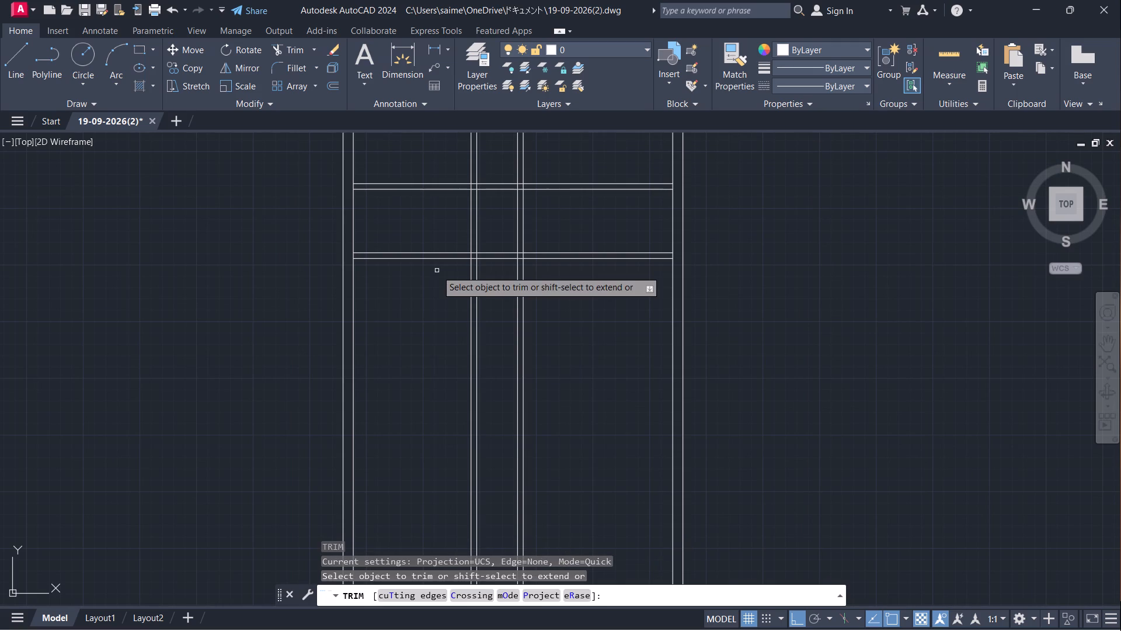
left_click_drag(498, 226, 466, 277)
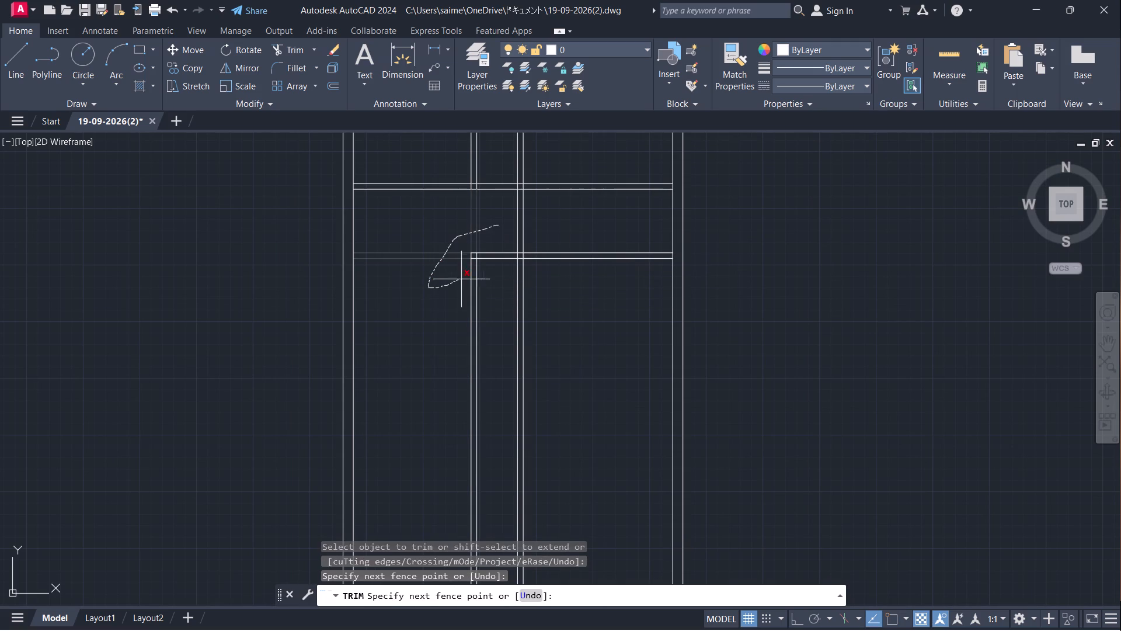
left_click_drag(466, 277, 492, 242)
scroll(484, 243, "up", 3)
left_click(504, 229)
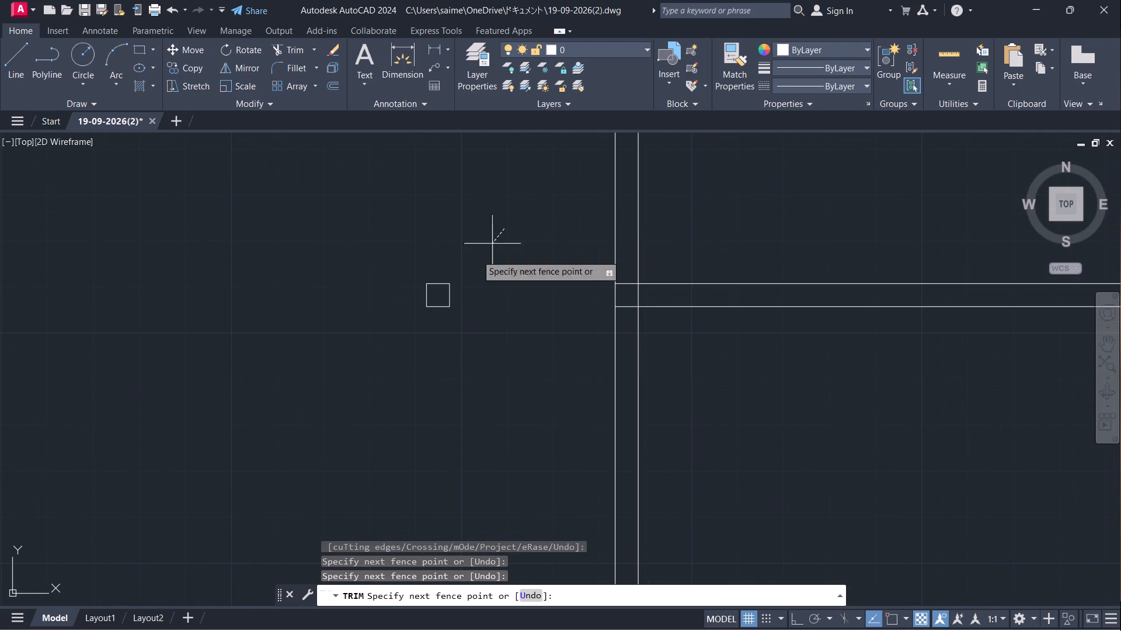
left_click(395, 341)
left_click(441, 274)
left_click(424, 295)
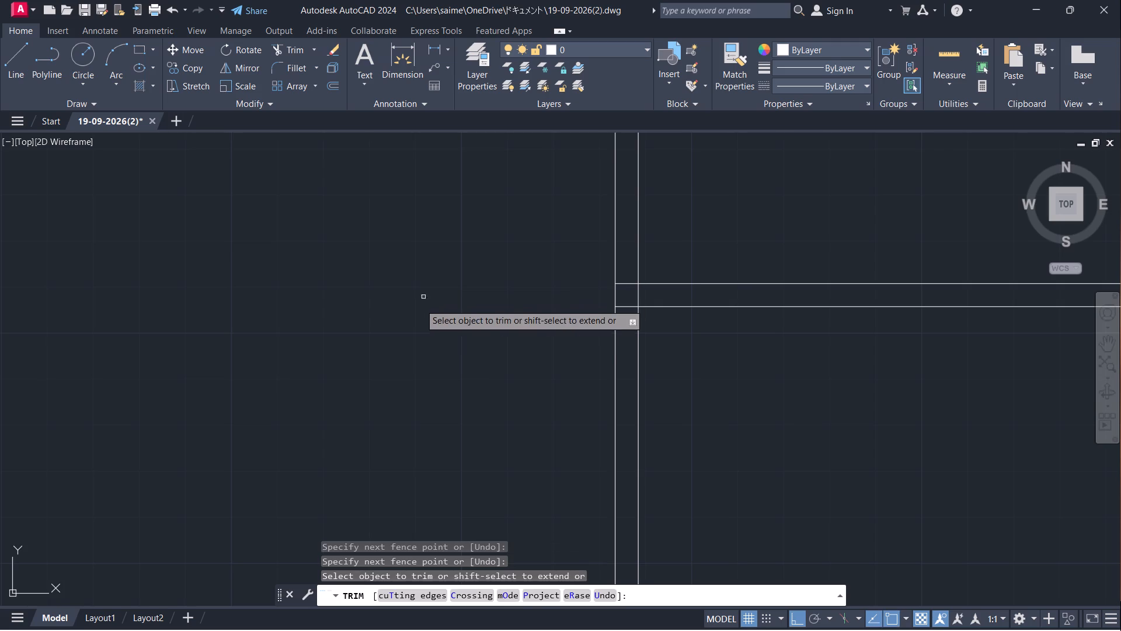
scroll(421, 299, "down", 3)
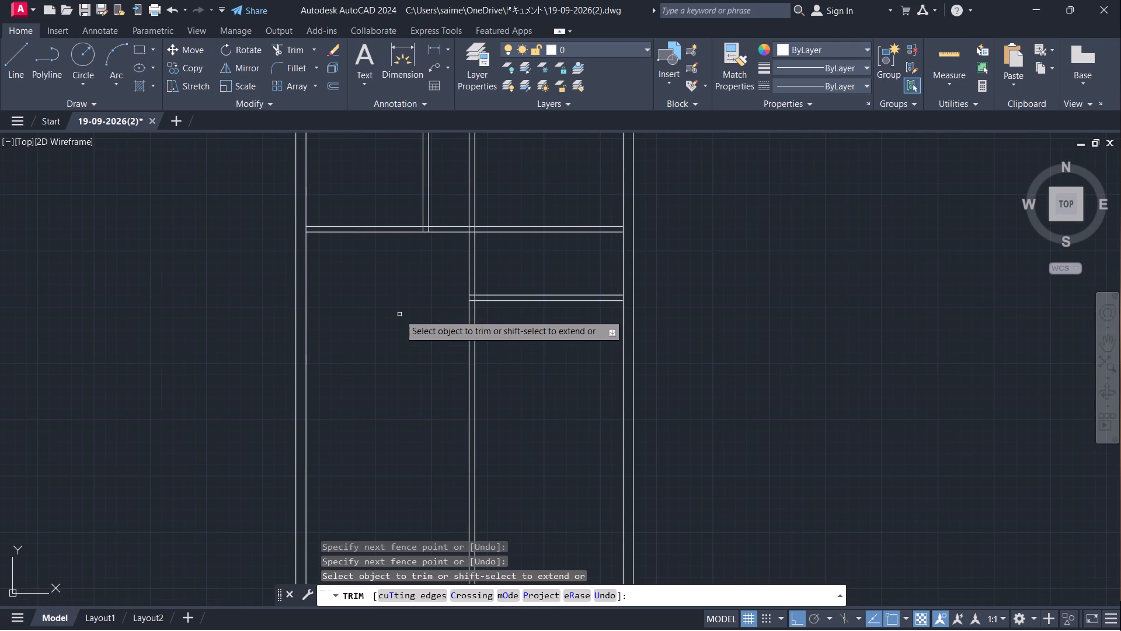
key("Escape")
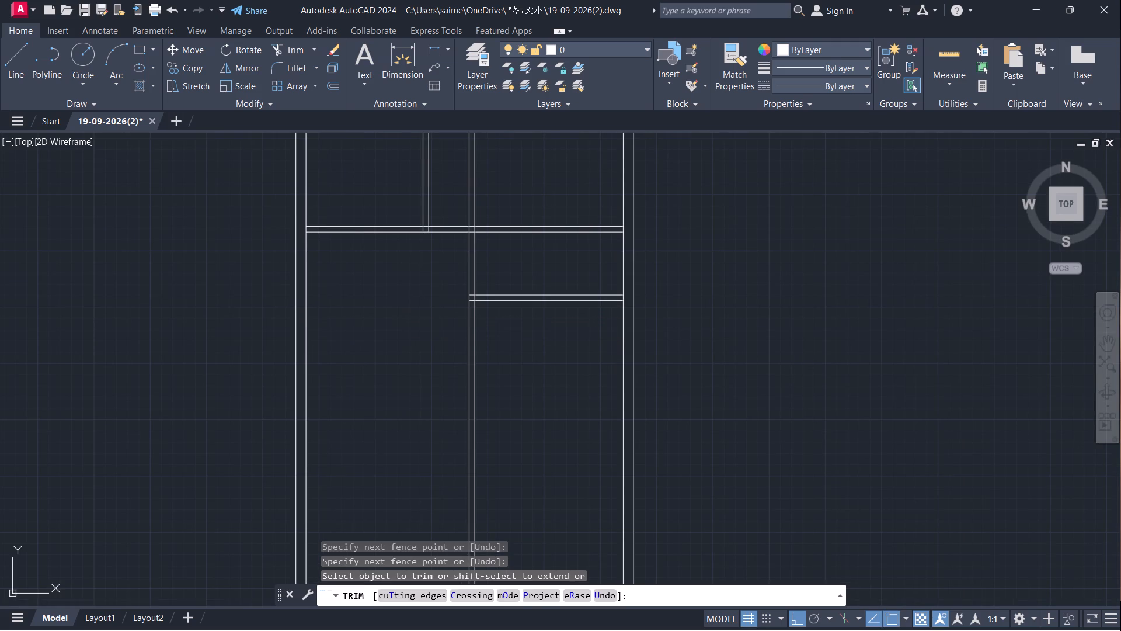
Offset the lower face line of the second horizontal partition 12' downward.
left_click(521, 302)
key("o")
key("Return")
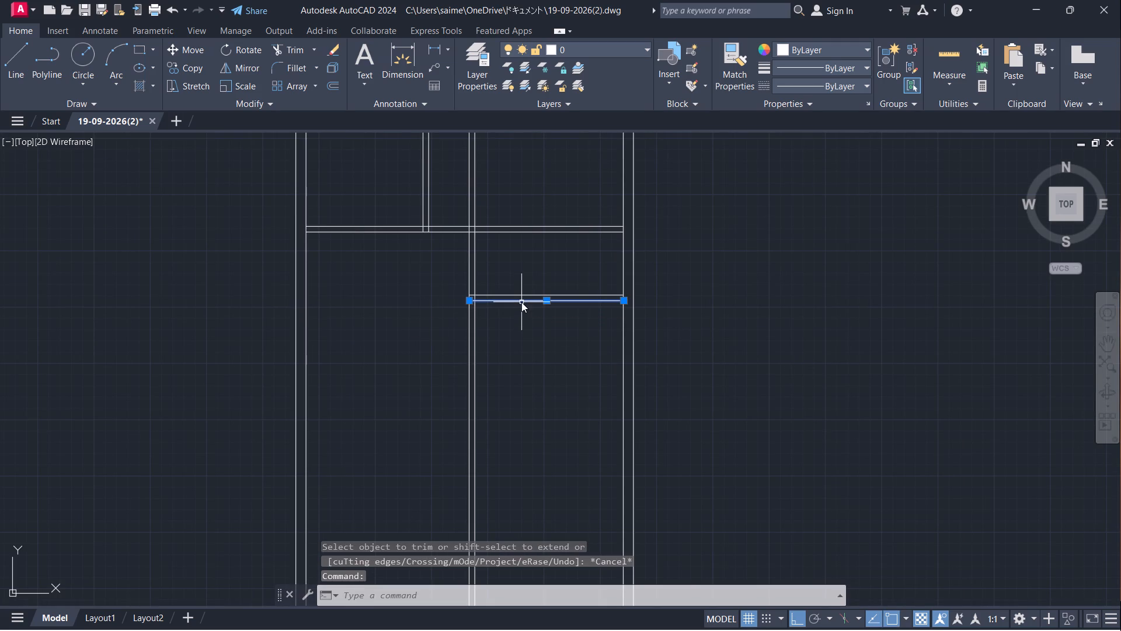
left_click(527, 301)
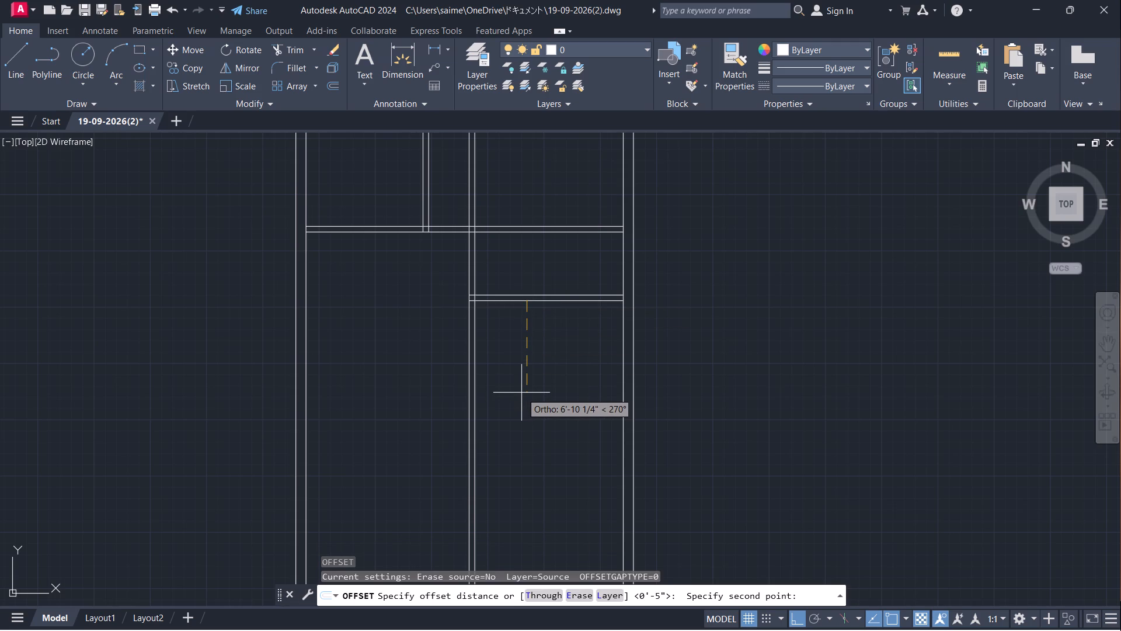
middle_click_drag(521, 393, 514, 412)
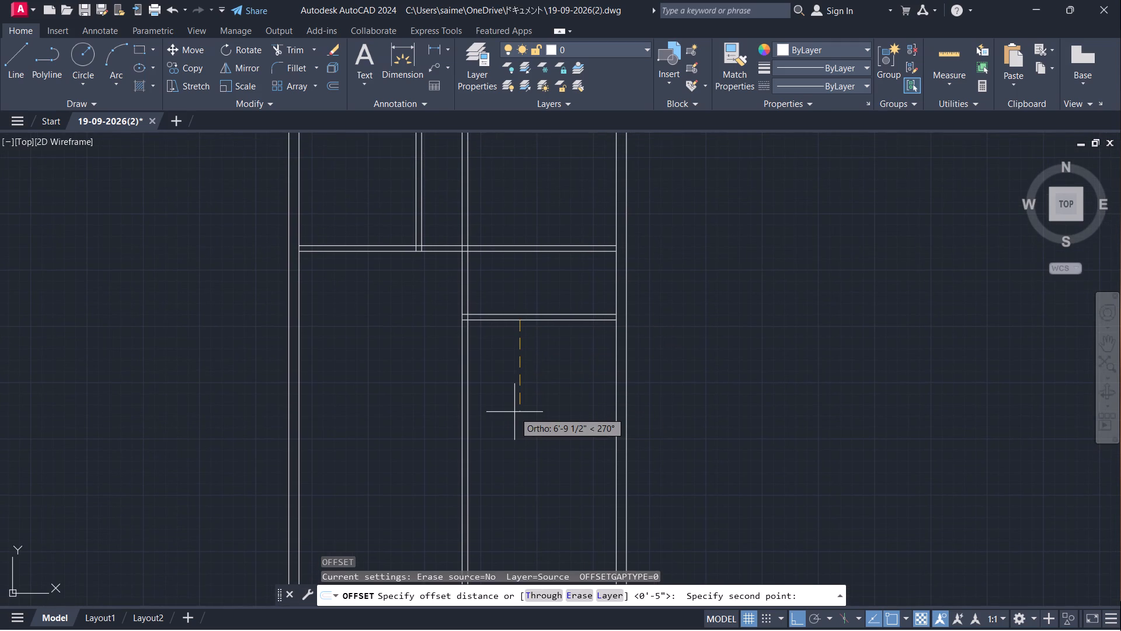
type("12'")
key("Return")
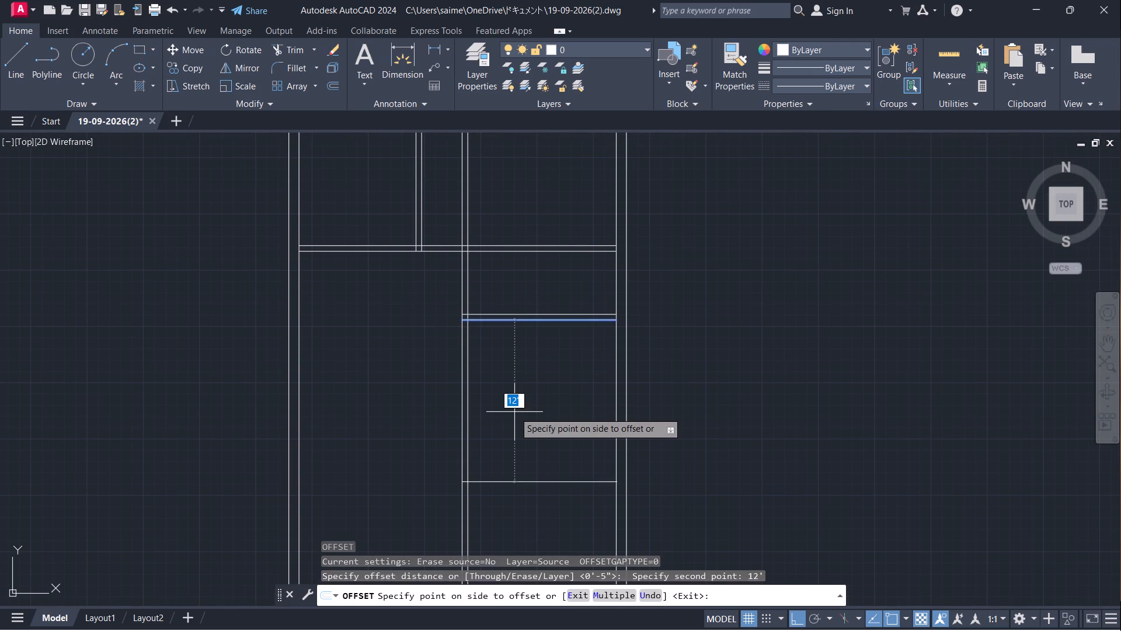
left_click(518, 430)
key("space")
Offset the new horizontal line 5" downward to form the third horizontal partition wall.
key("space")
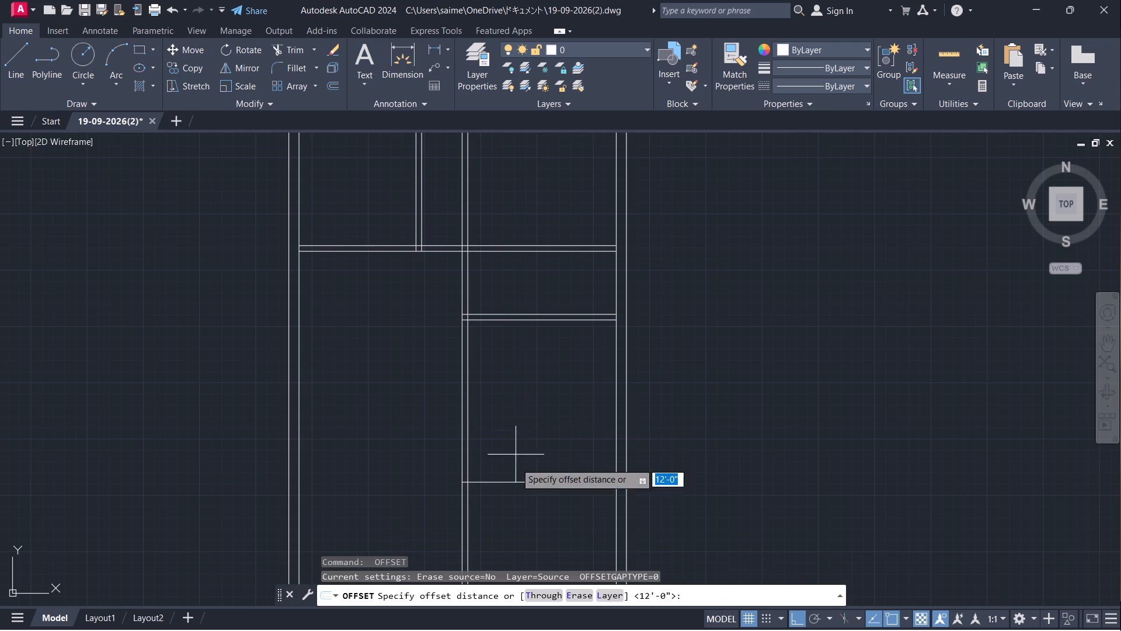
left_click(520, 477)
type("5\"")
key("Return")
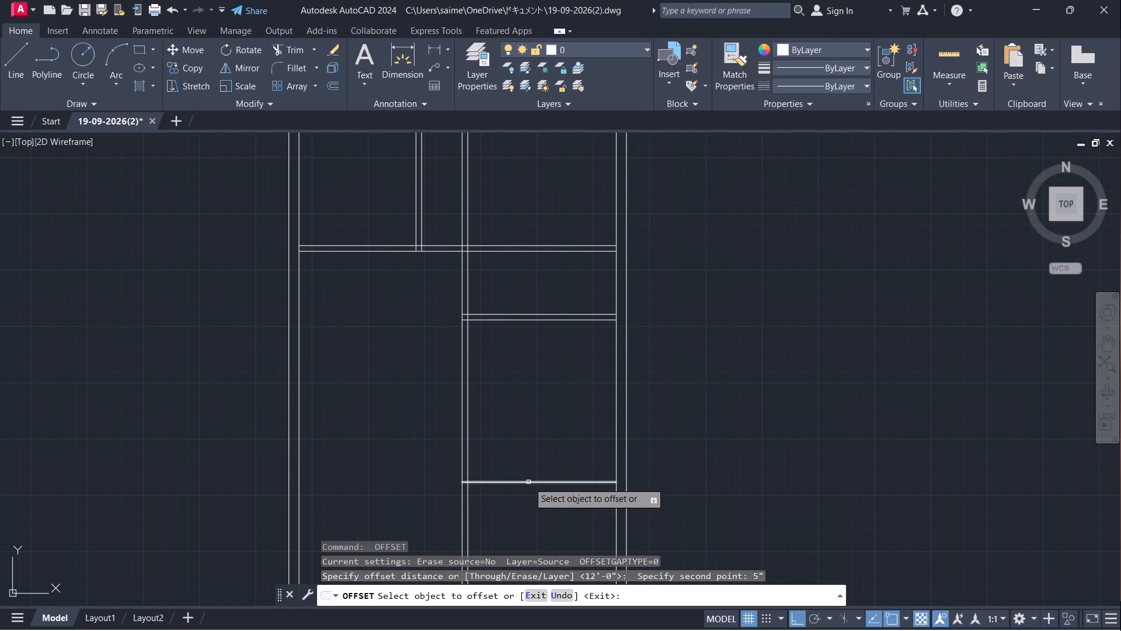
left_click(528, 482)
left_click(526, 516)
middle_click_drag(528, 513, 526, 341)
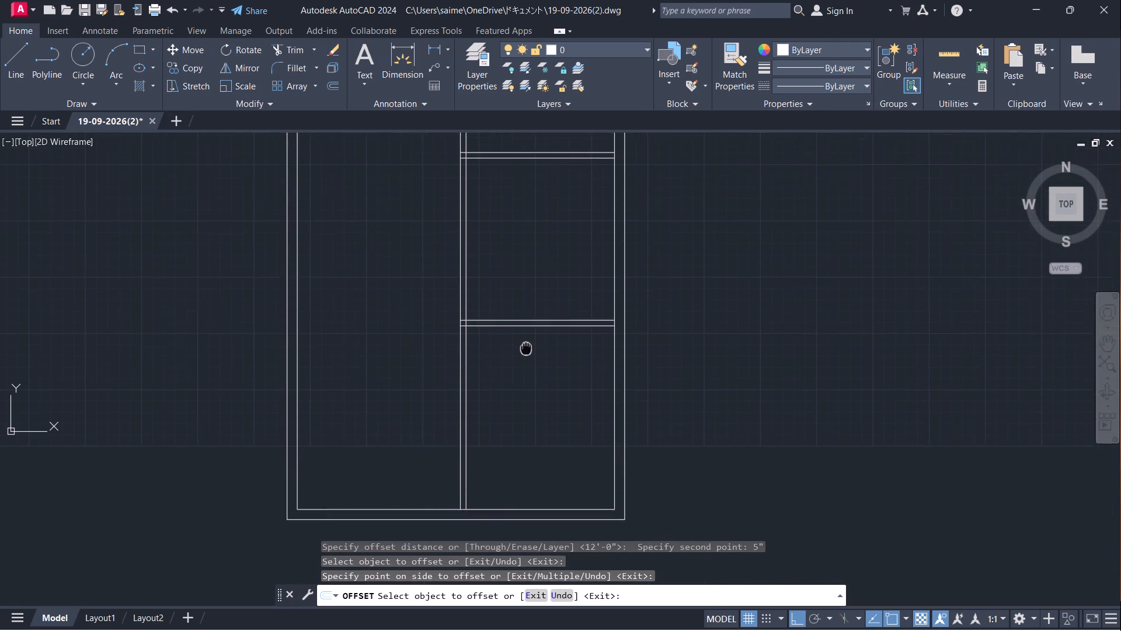
middle_click_drag(526, 341, 526, 335)
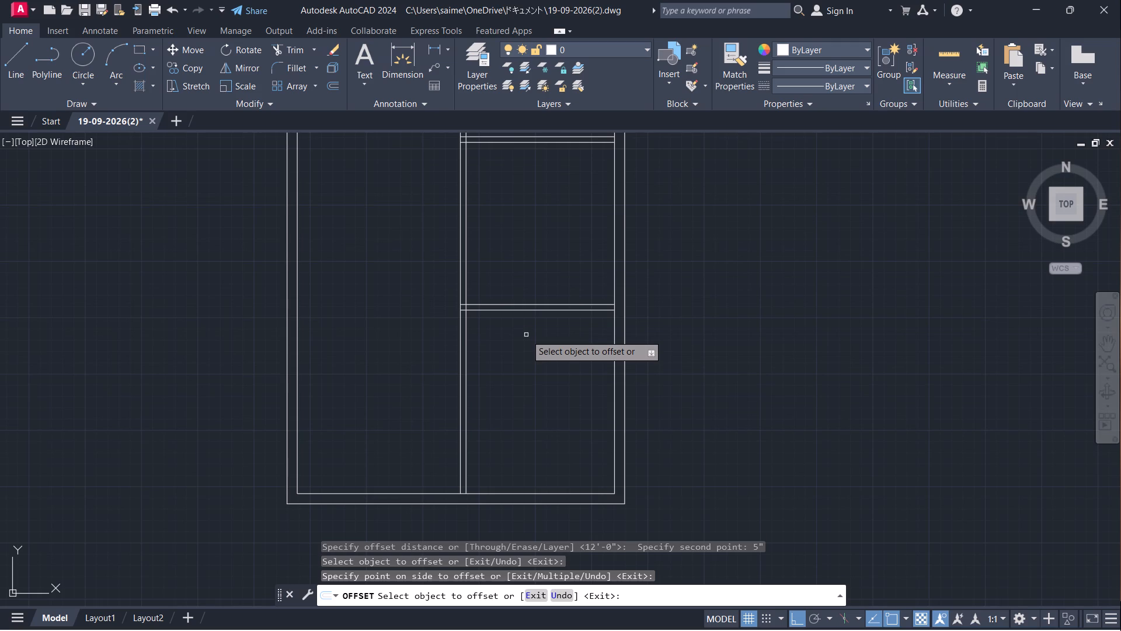
key("space")
Offset the lower face line of the third horizontal partition 6'6" downward.
key("space")
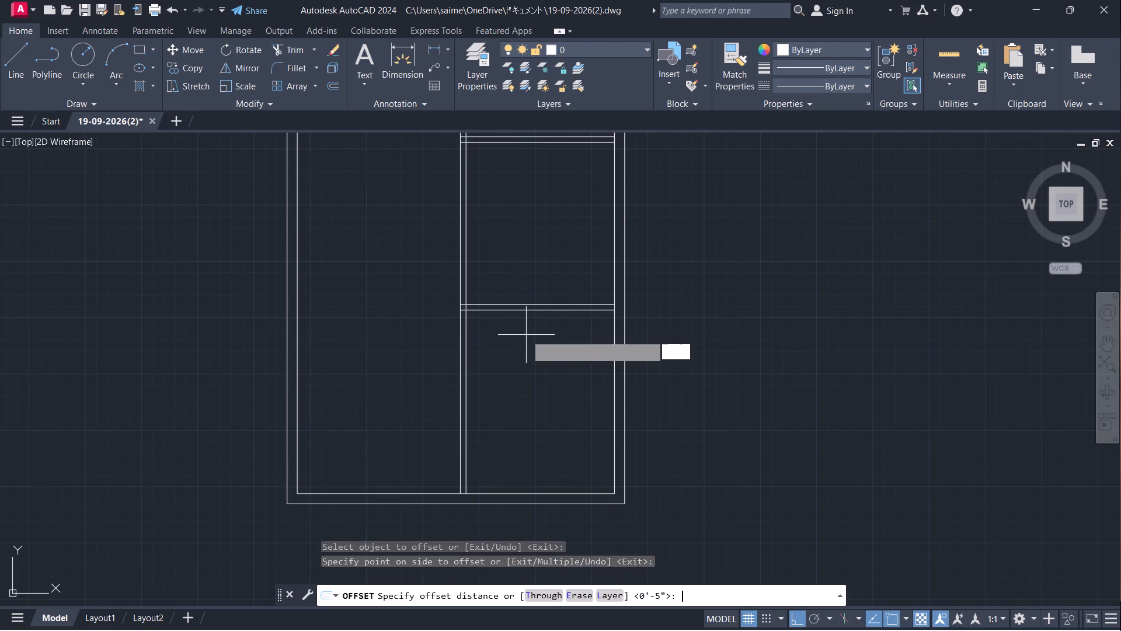
left_click(514, 310)
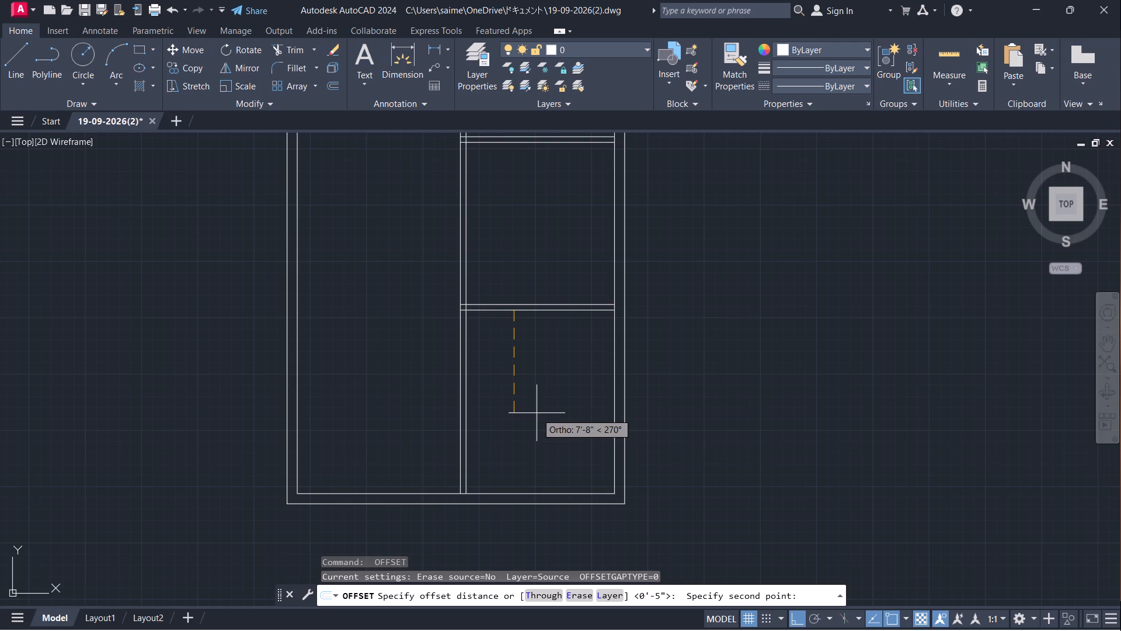
type("6'6\"")
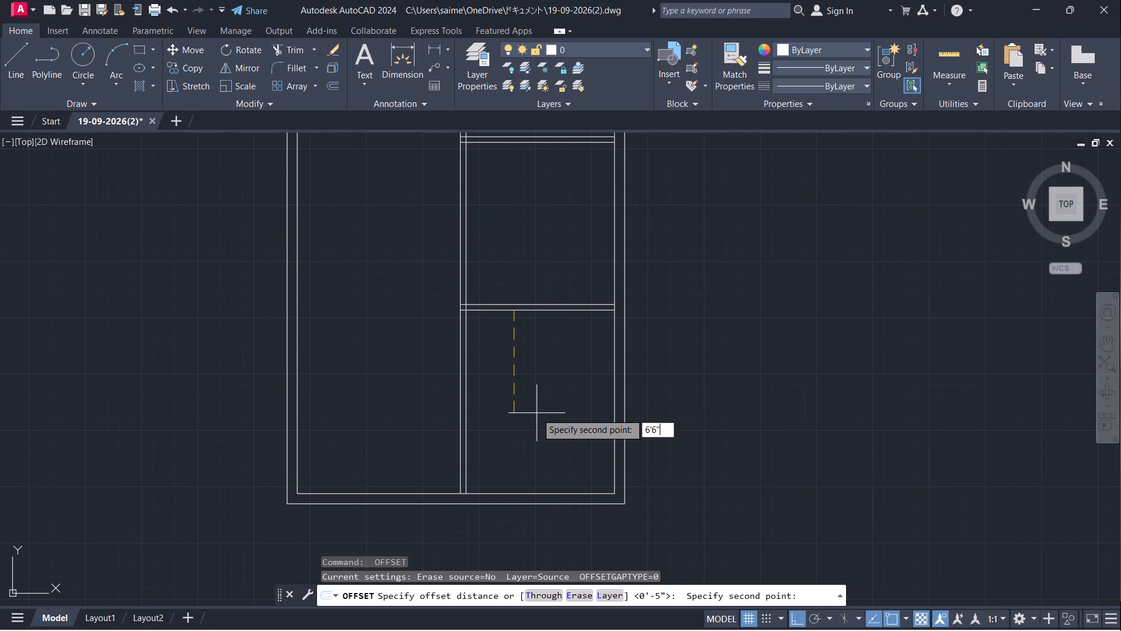
key("Return")
left_click(538, 310)
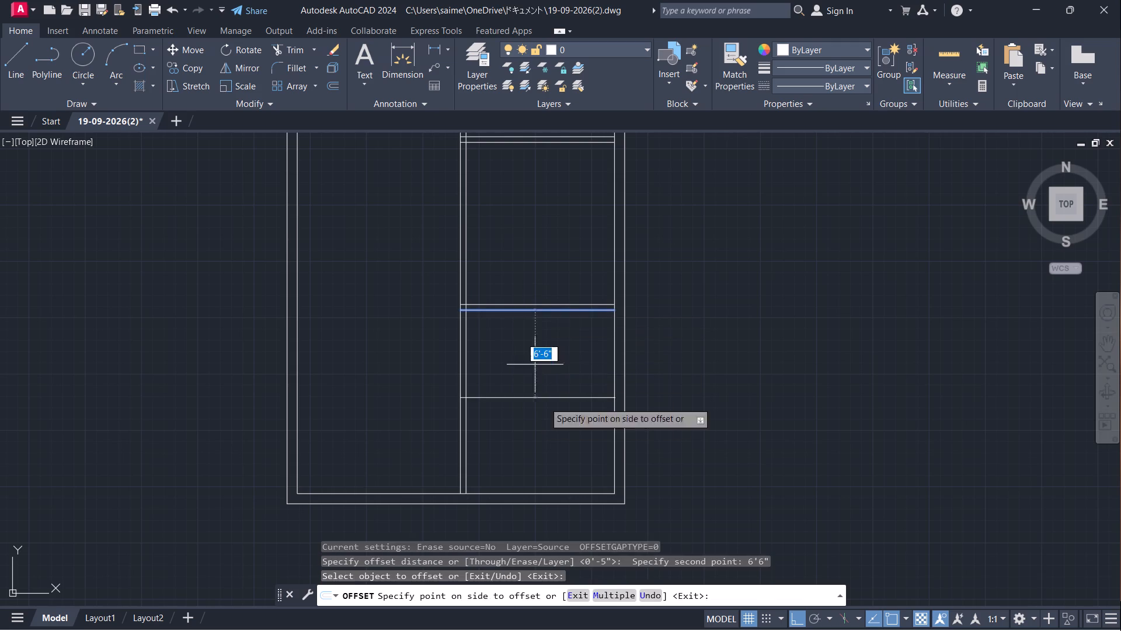
left_click(545, 485)
key("space")
Offset the new lower horizontal line 5" downward to form the fourth horizontal partition wall.
key("space")
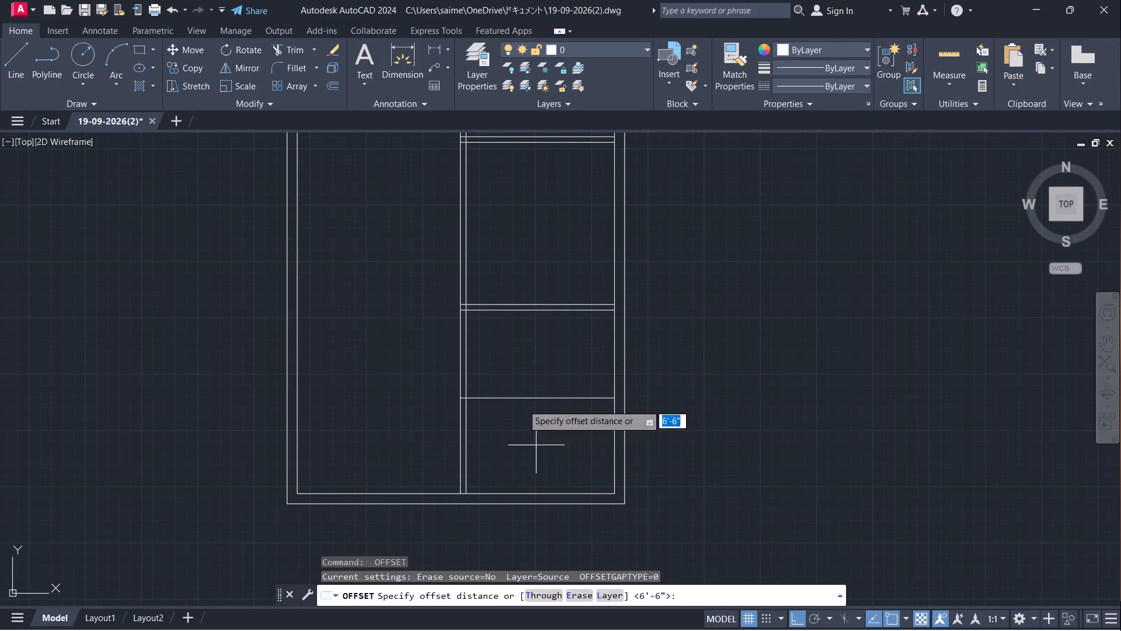
left_click(519, 401)
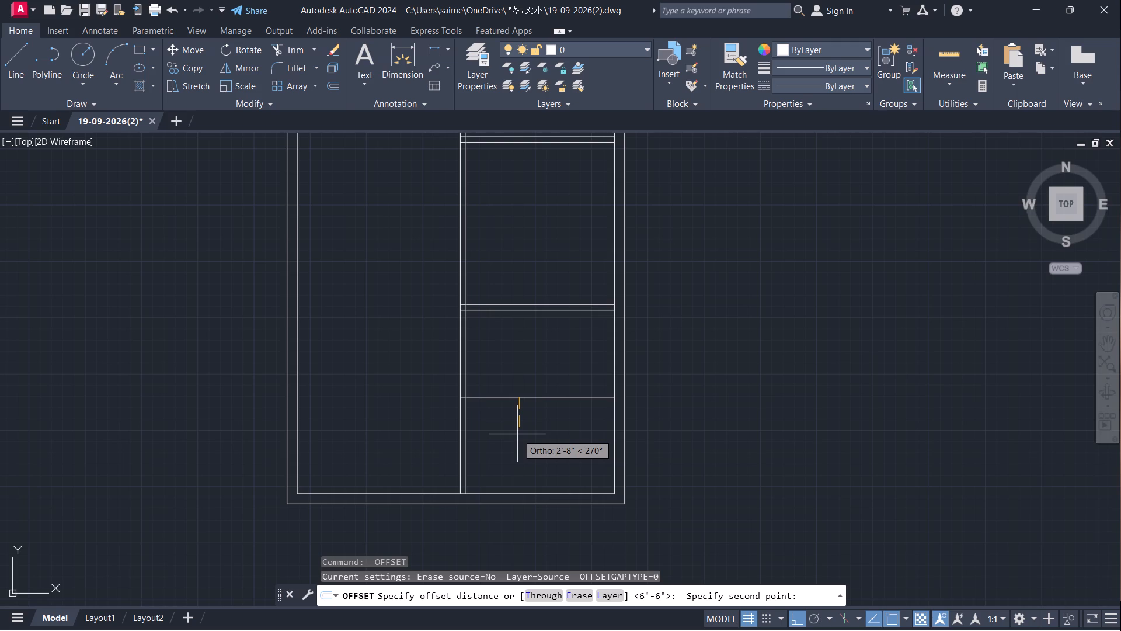
type("5\"")
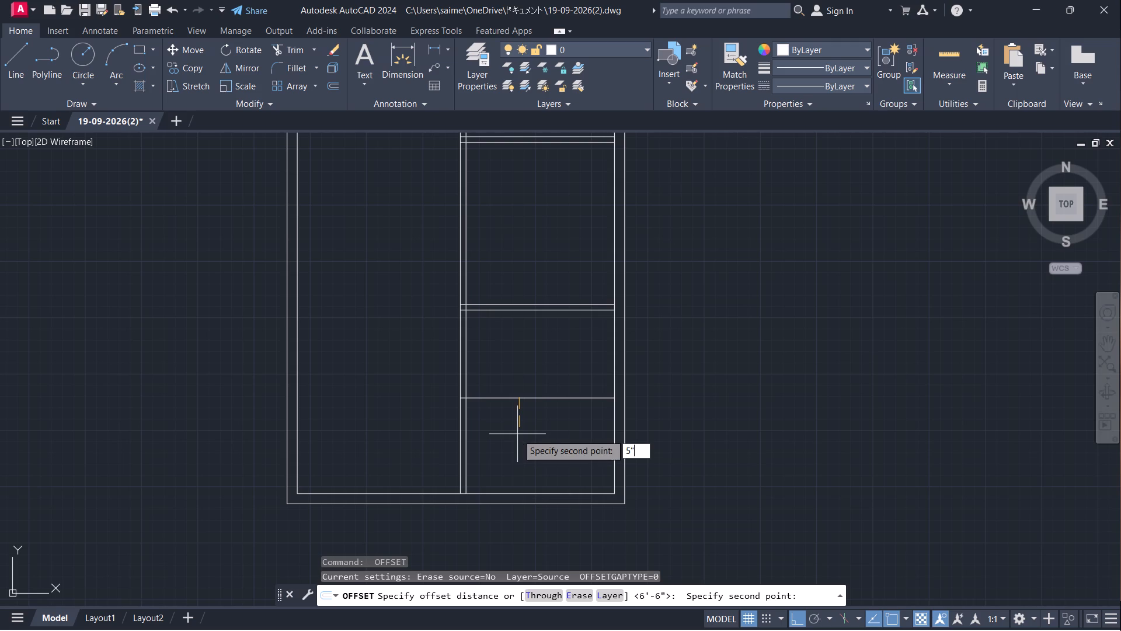
key("Return")
left_click(535, 399)
left_click(535, 435)
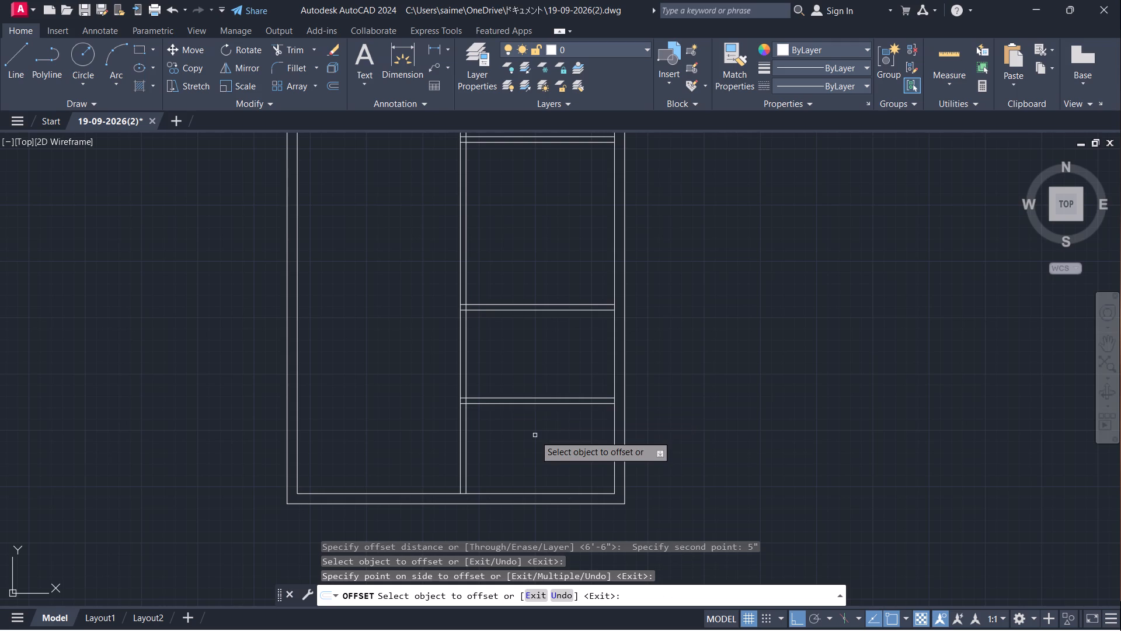
scroll(478, 454, "down", 3)
middle_click_drag(448, 397, 546, 390)
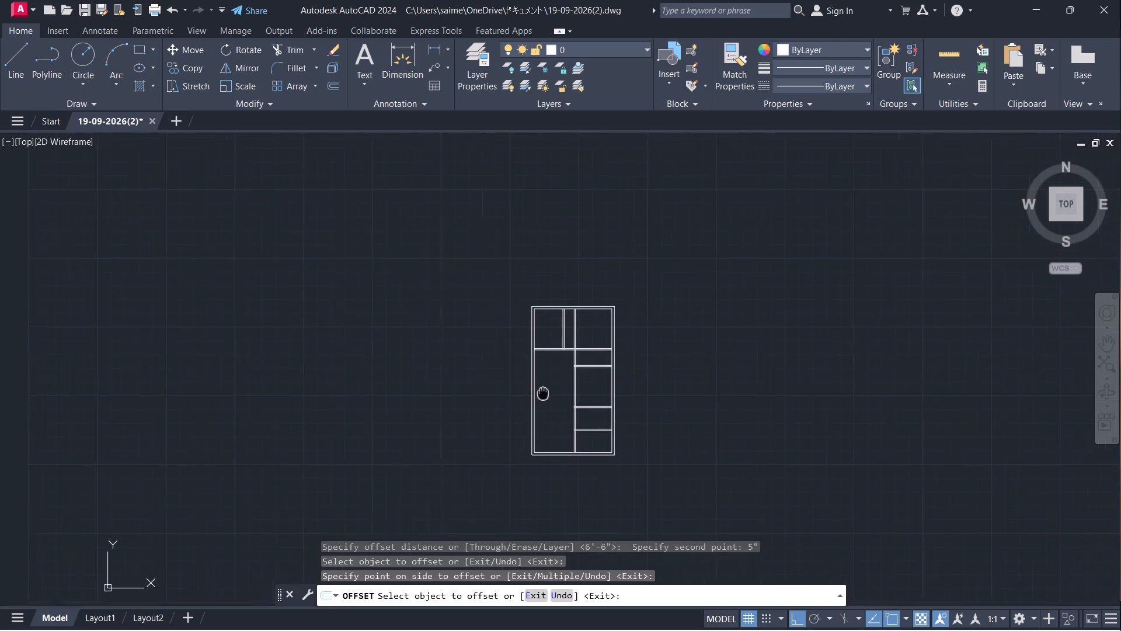
middle_click_drag(546, 390, 549, 387)
scroll(555, 357, "up", 3)
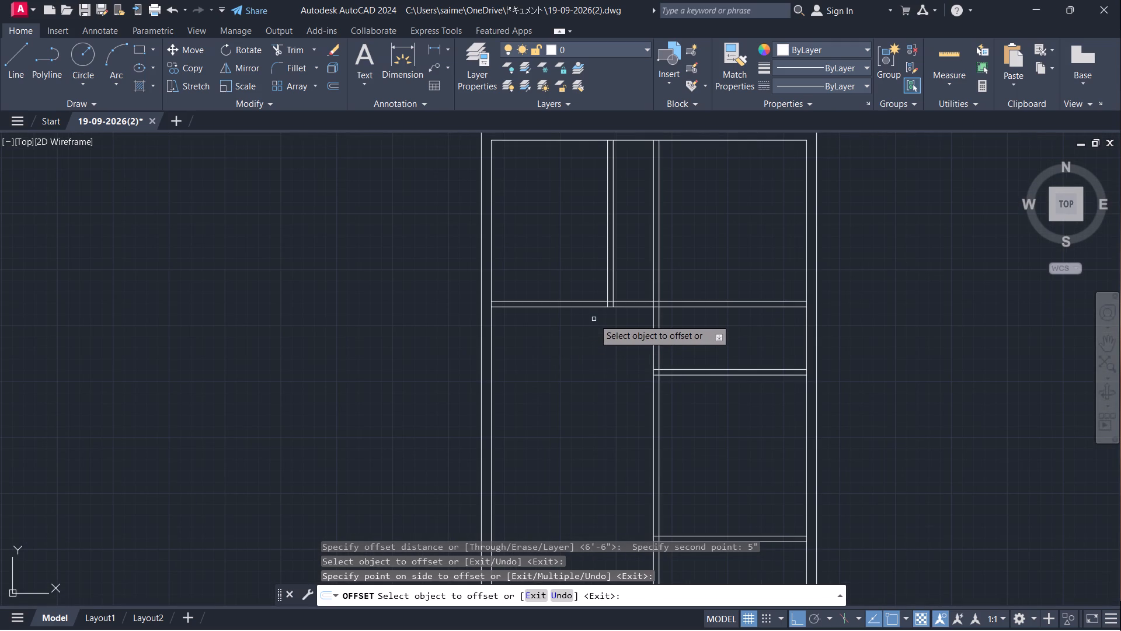
key("Escape")
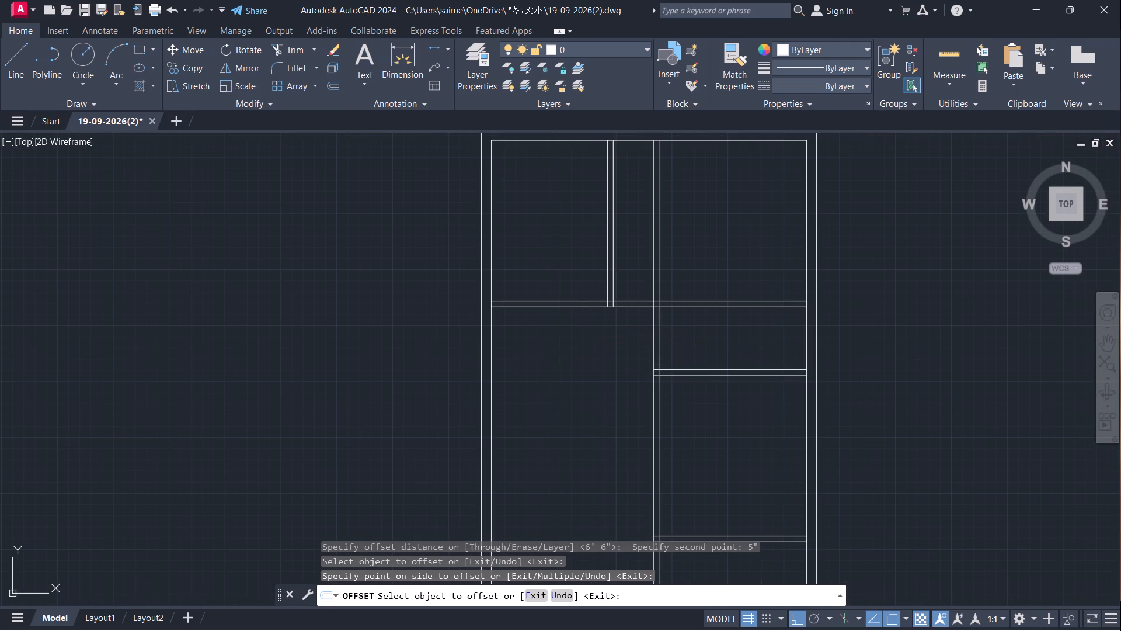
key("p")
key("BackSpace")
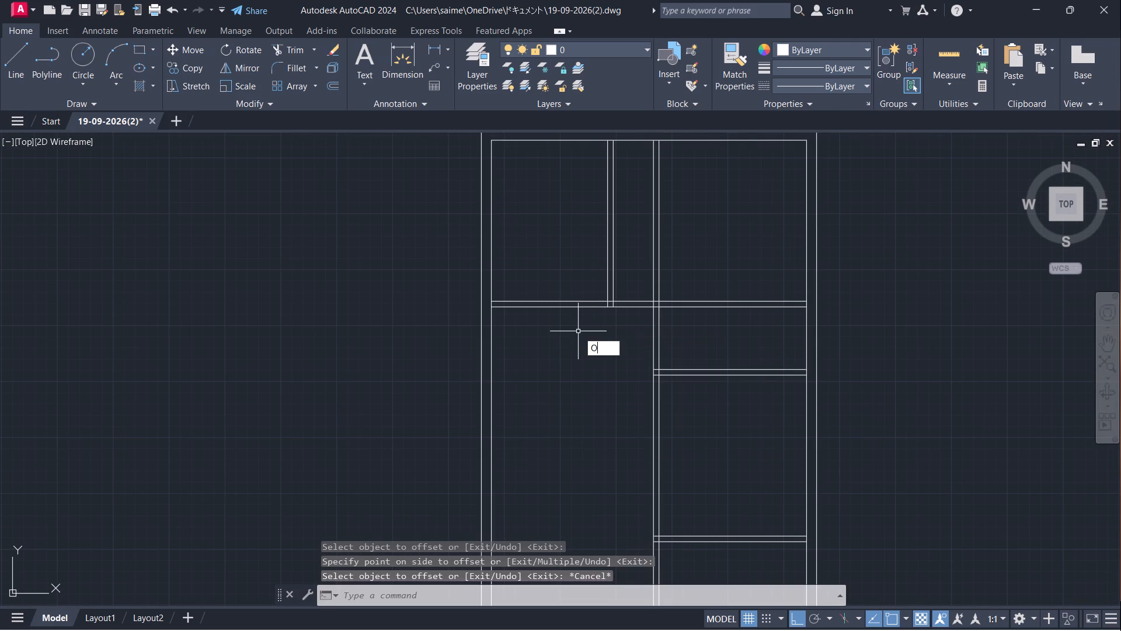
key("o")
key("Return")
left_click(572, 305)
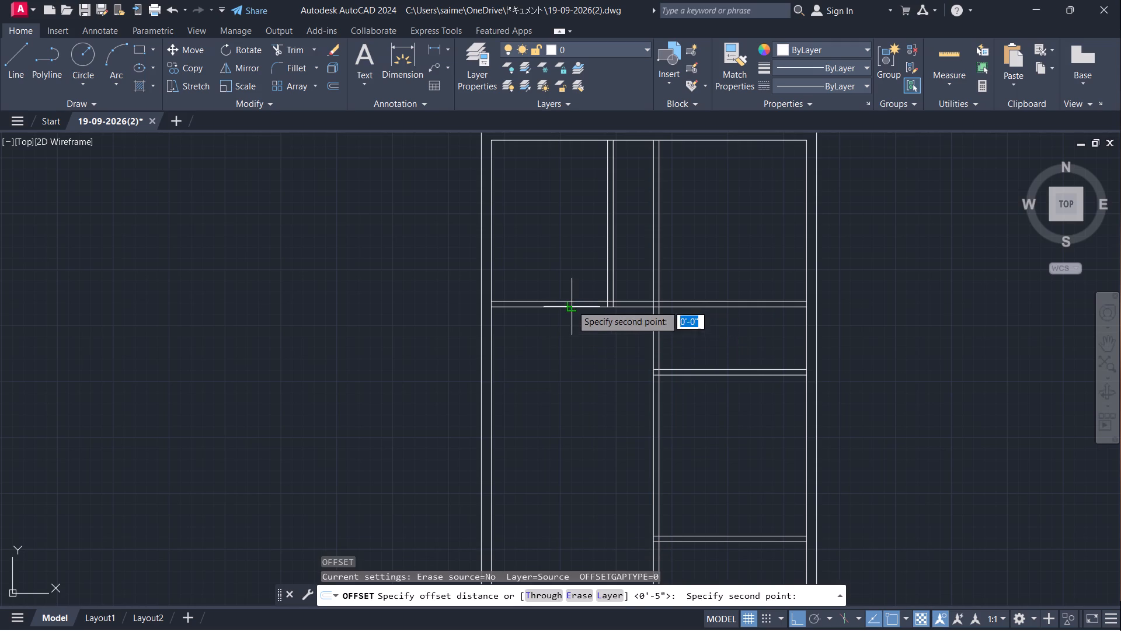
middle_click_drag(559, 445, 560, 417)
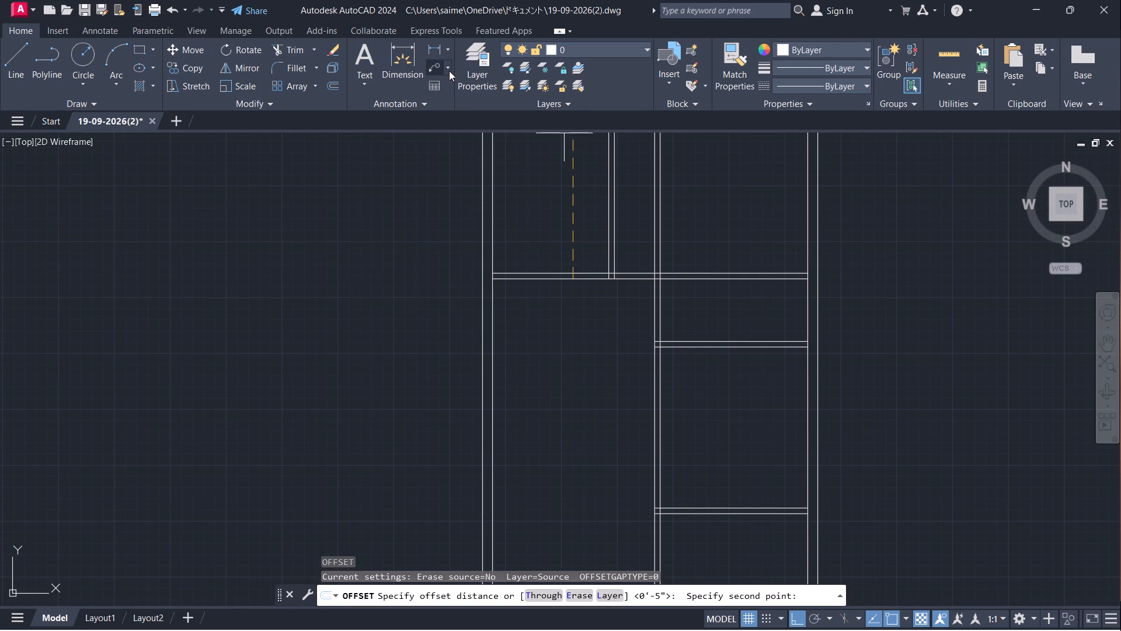
Measure the clear width between the left outer wall's inner face and the long vertical partition with a linear dimension.
left_click(433, 44)
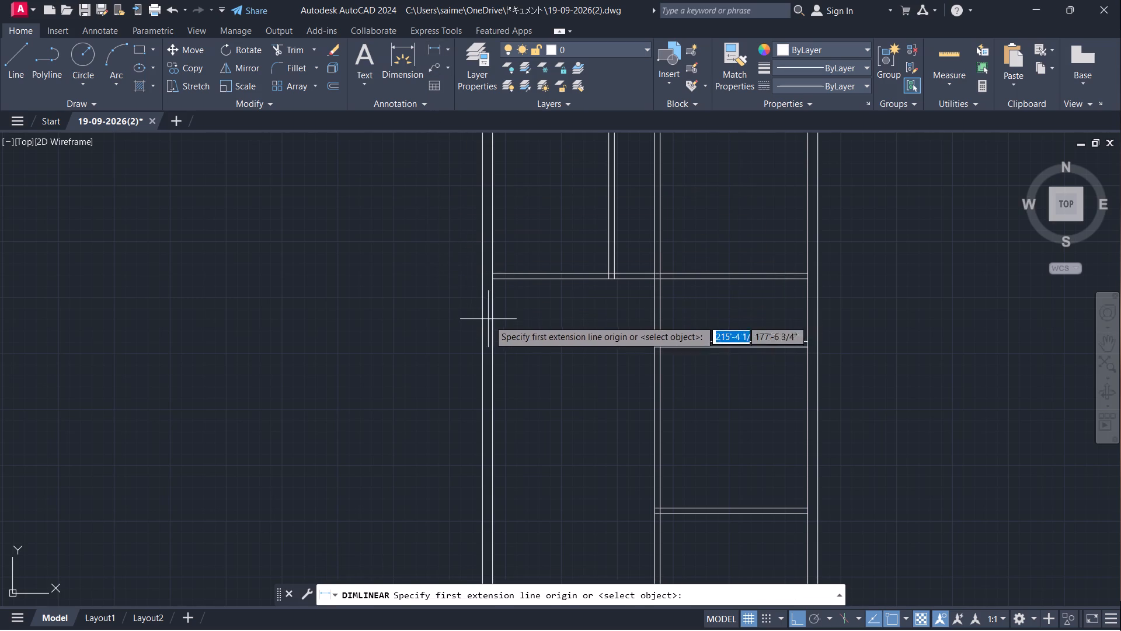
left_click(493, 322)
left_click(655, 325)
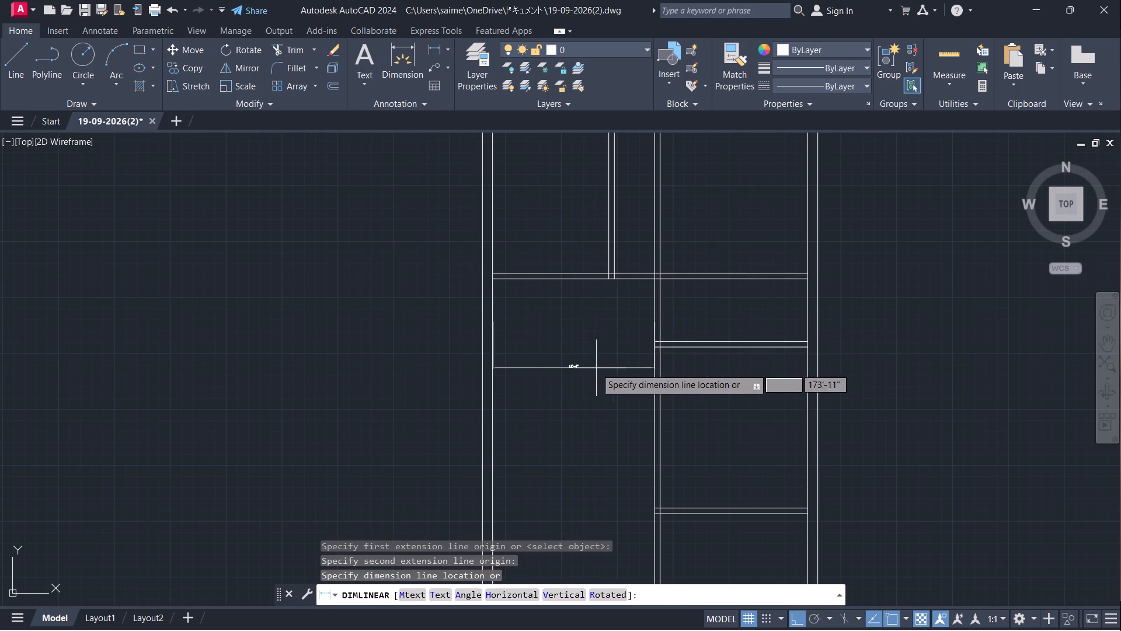
scroll(563, 368, "down", 1)
scroll(563, 368, "up", 4)
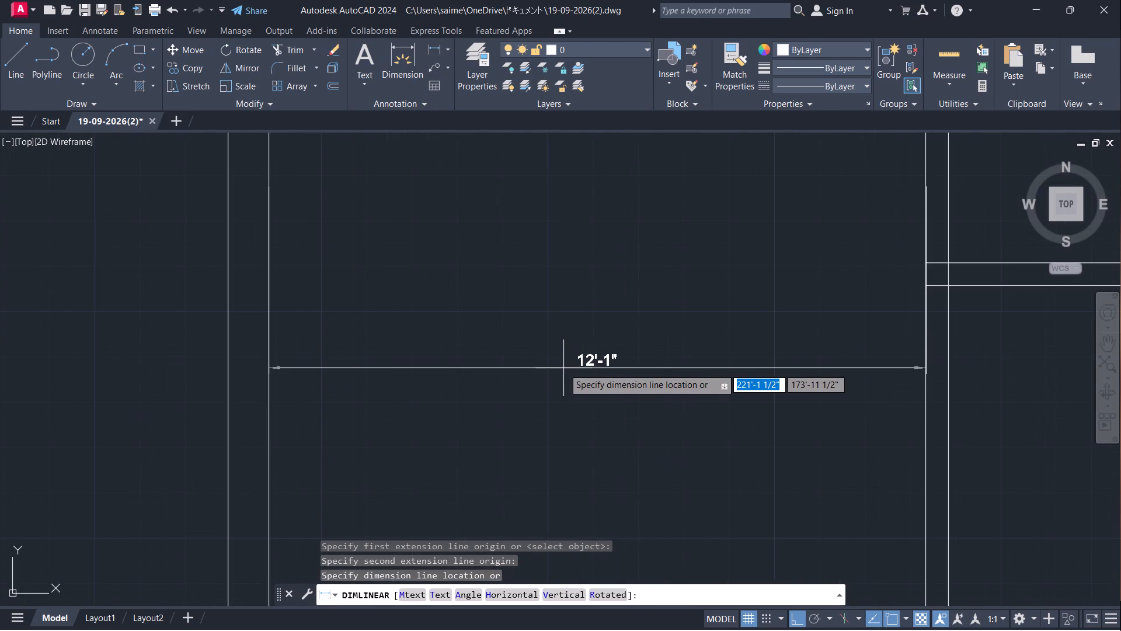
key("Escape")
Offset the lower face line of the full-width first horizontal partition 14' downward.
scroll(537, 372, "down", 1)
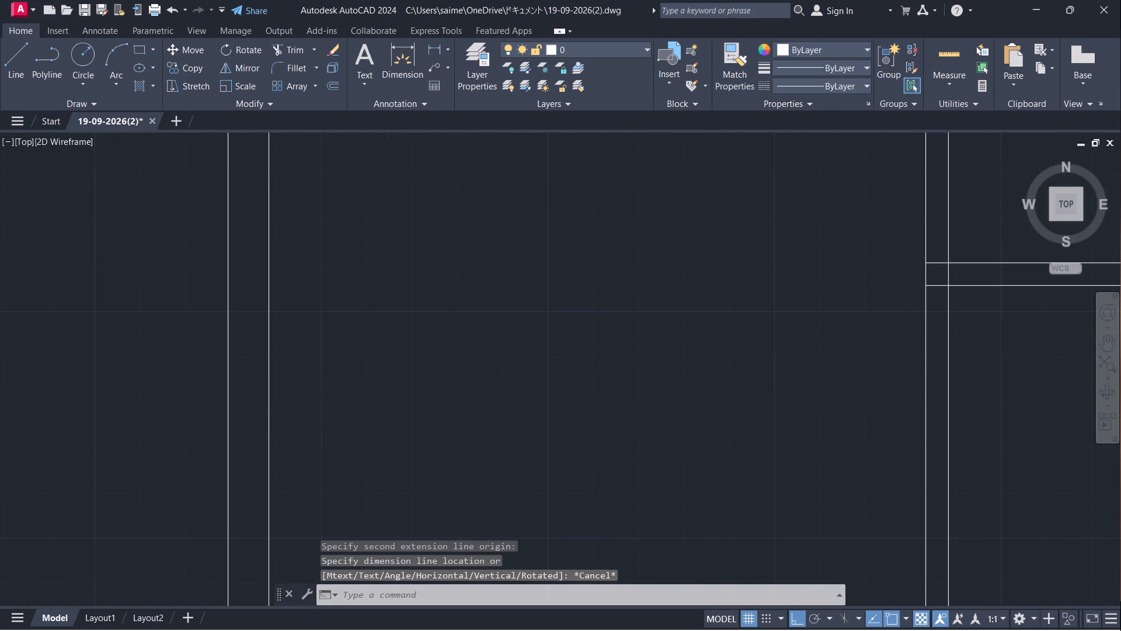
scroll(537, 372, "down", 2)
left_click(538, 279)
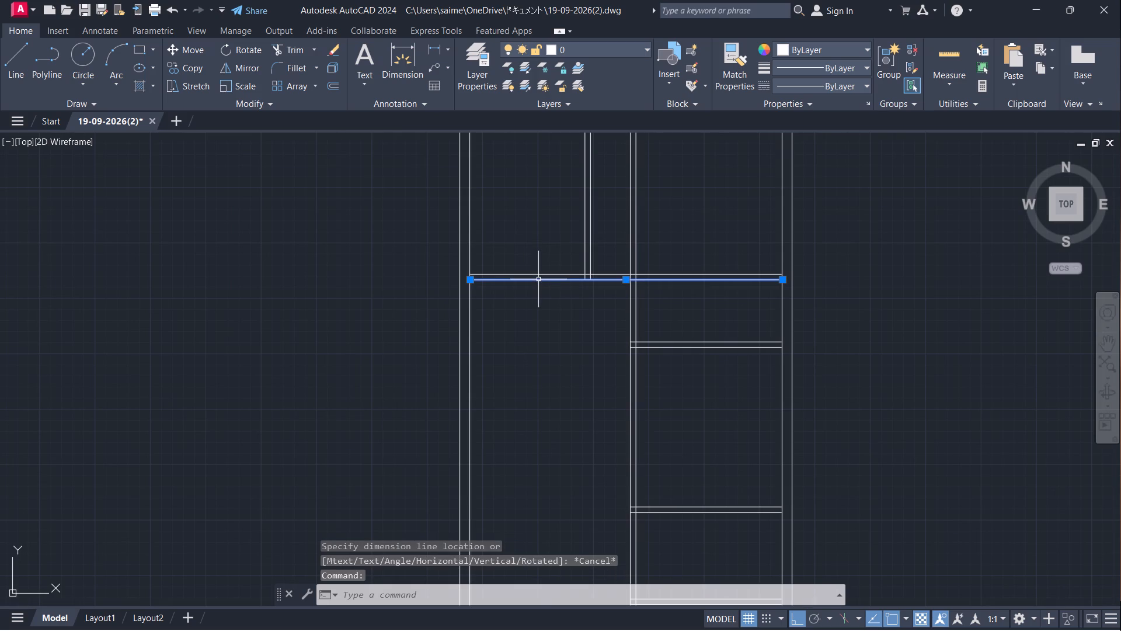
key("o")
key("Return")
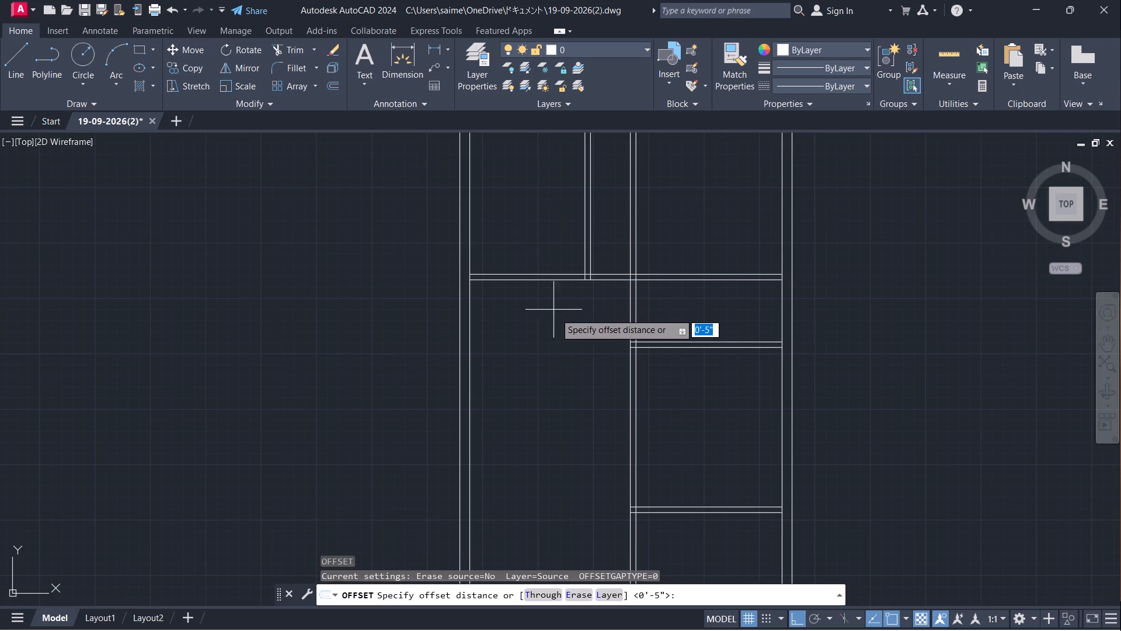
left_click(552, 281)
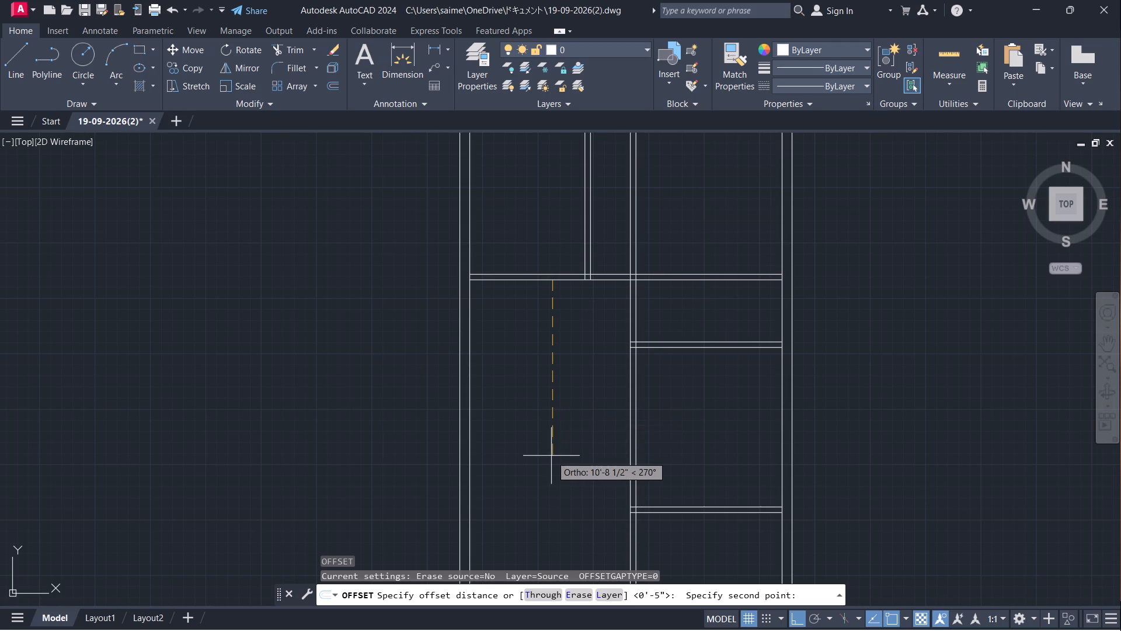
type("14'")
key("Return")
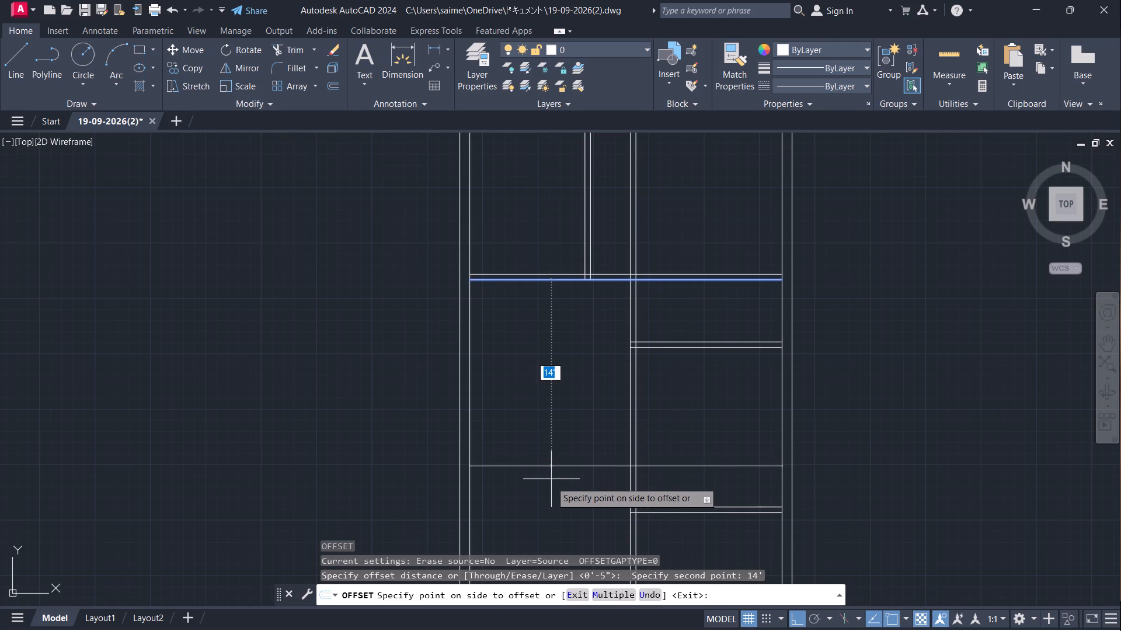
left_click(551, 483)
middle_click_drag(551, 483, 552, 462)
key("space")
Offset the new full-width horizontal line 5" downward to form another horizontal partition wall.
key("space")
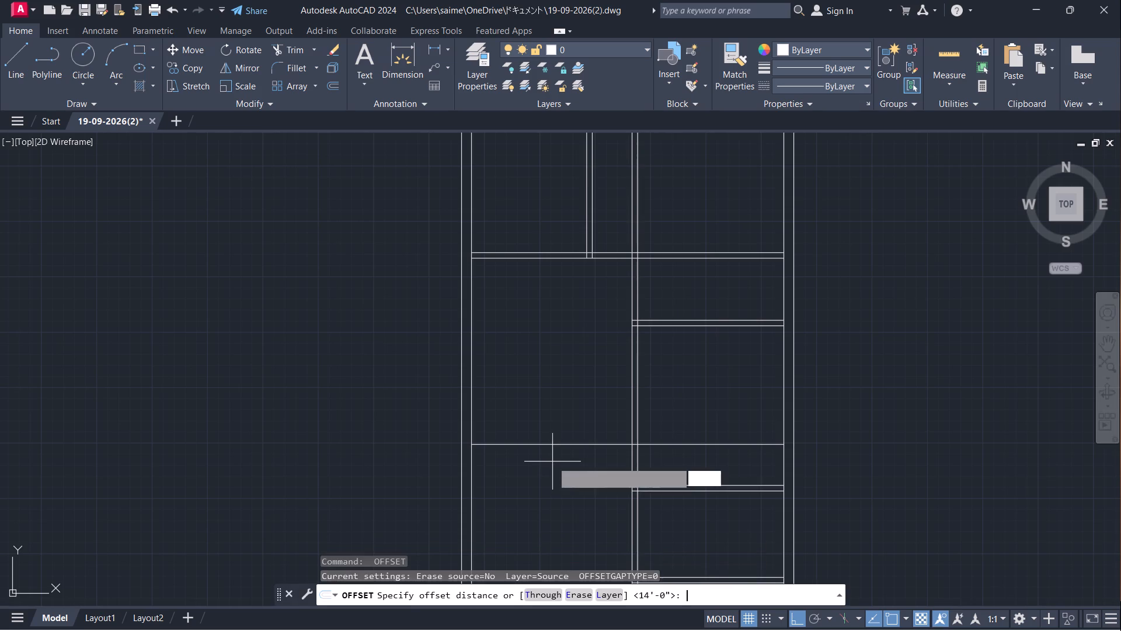
left_click(555, 445)
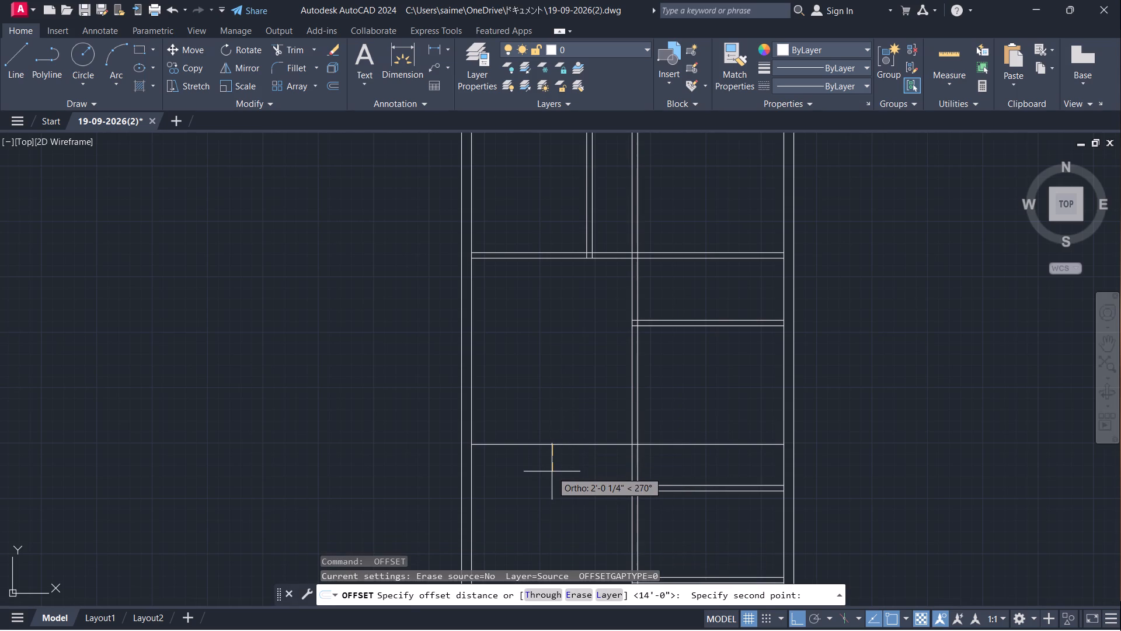
type("5\"")
key("Return")
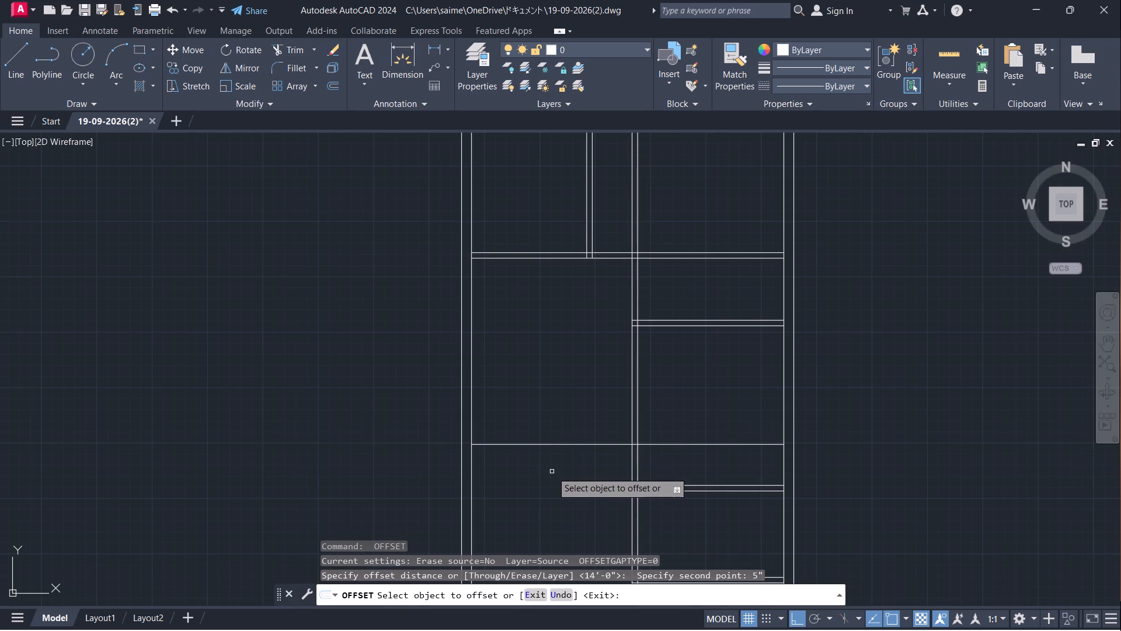
left_click(563, 445)
left_click(558, 469)
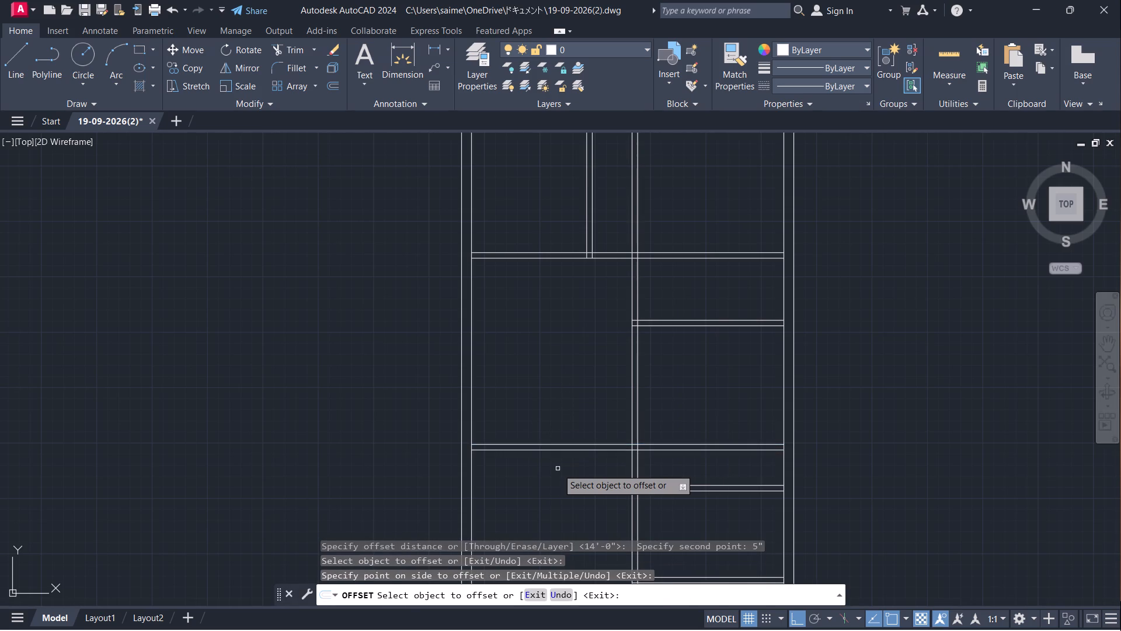
key("Escape")
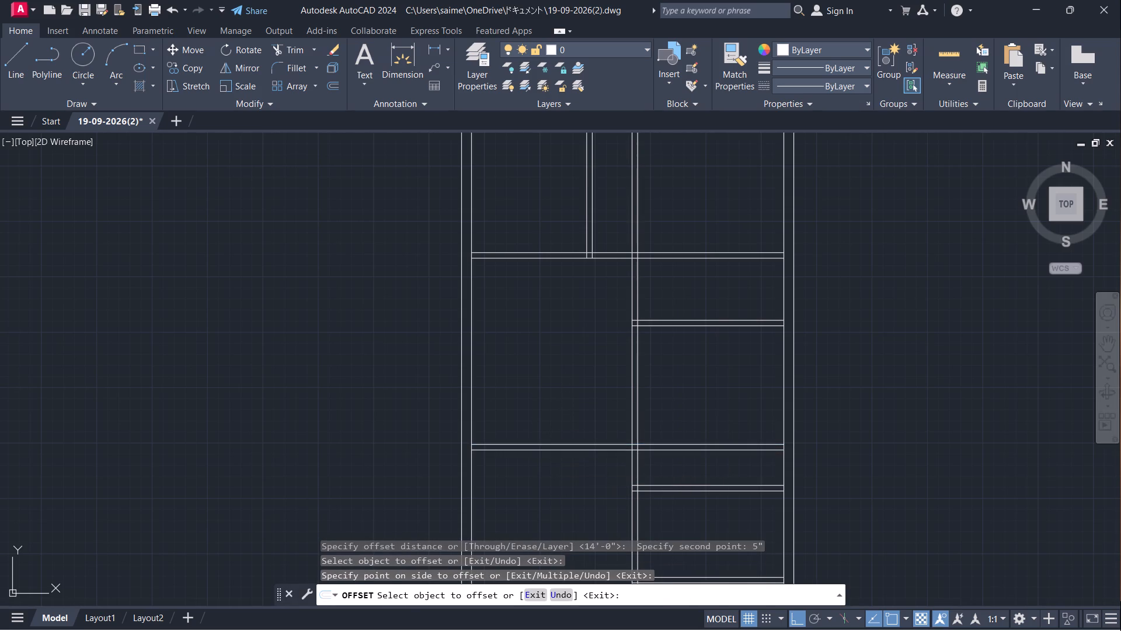
Trim the new partition's two lines so they end at the long vertical partition's left face.
type("TR")
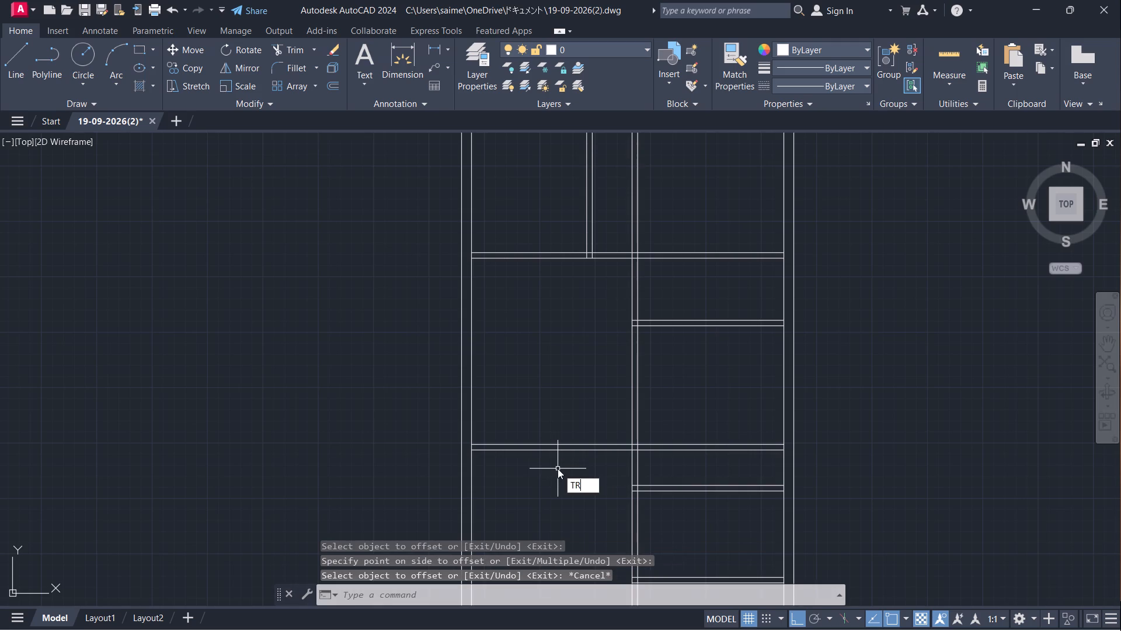
key("Return")
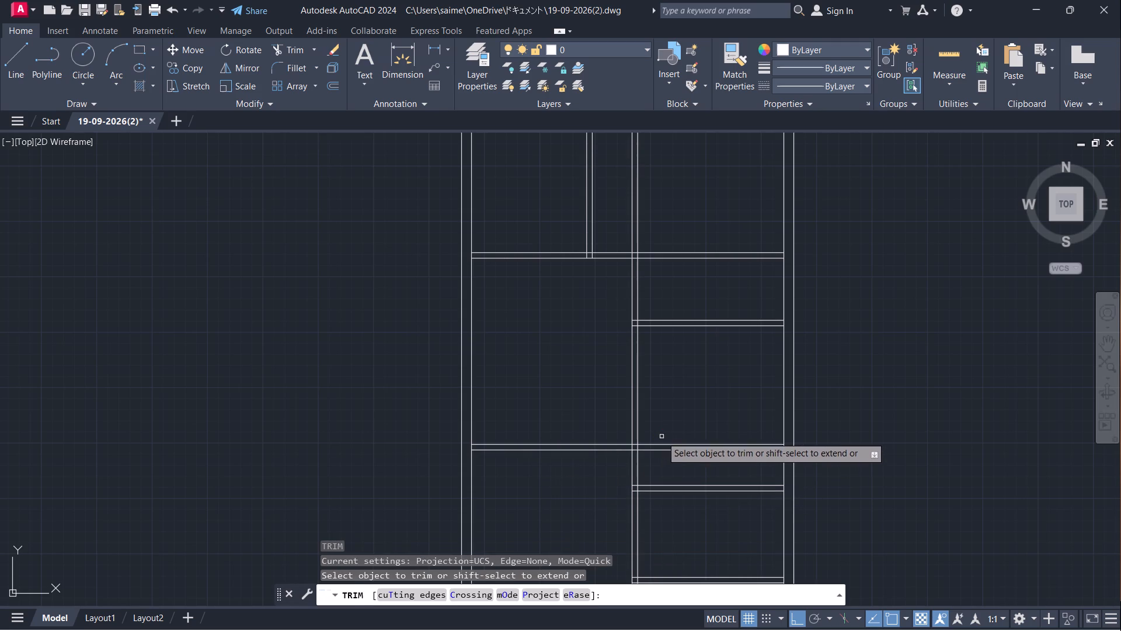
left_click_drag(670, 434, 667, 464)
scroll(633, 459, "up", 4)
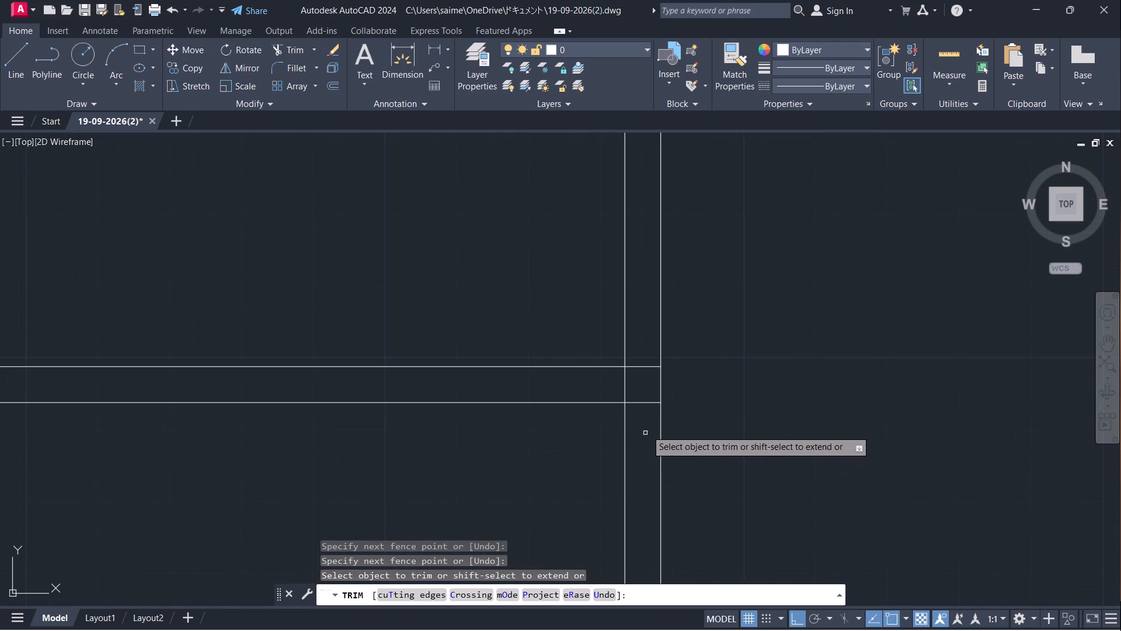
left_click_drag(644, 350, 648, 424)
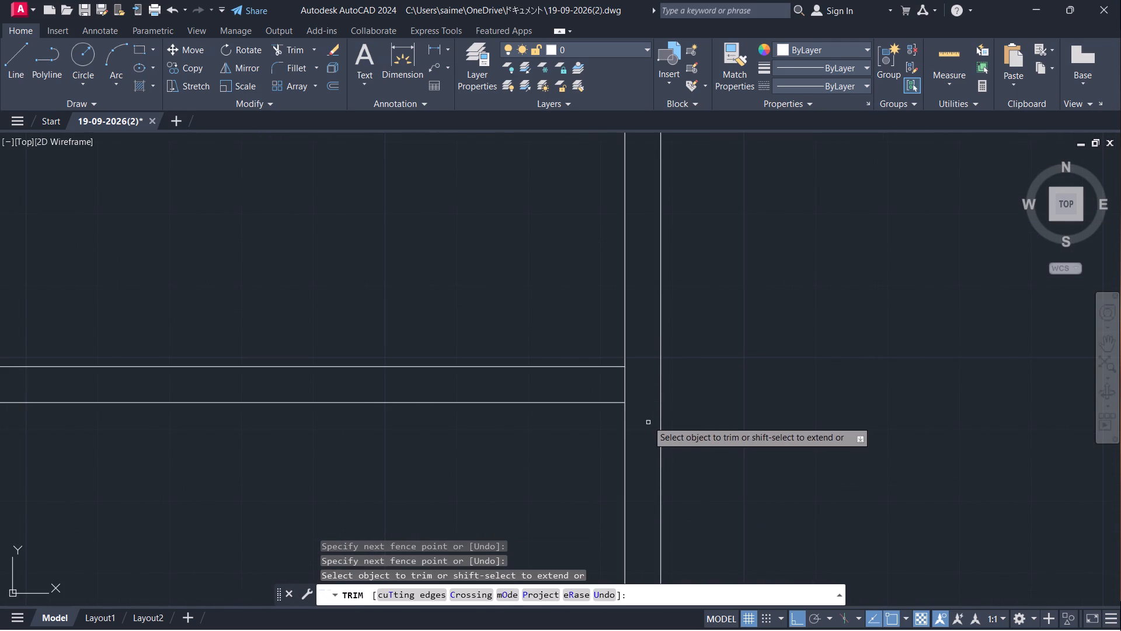
Trim the third horizontal partition's two lines where they run inside the long vertical partition.
scroll(653, 385, "down", 4)
scroll(645, 469, "up", 3)
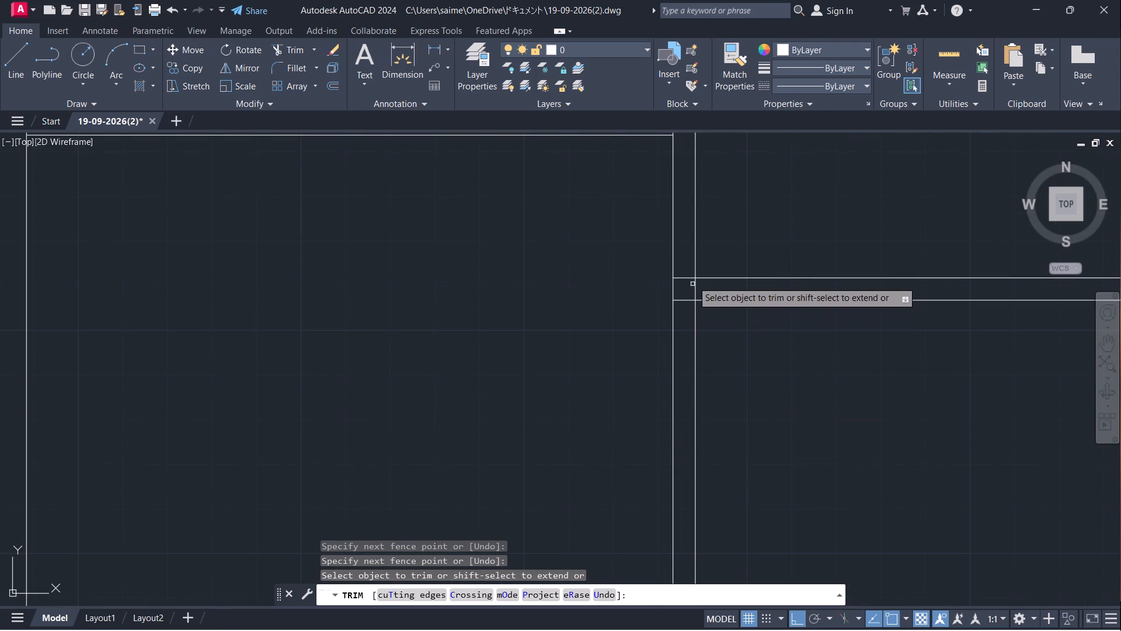
left_click_drag(683, 269, 683, 311)
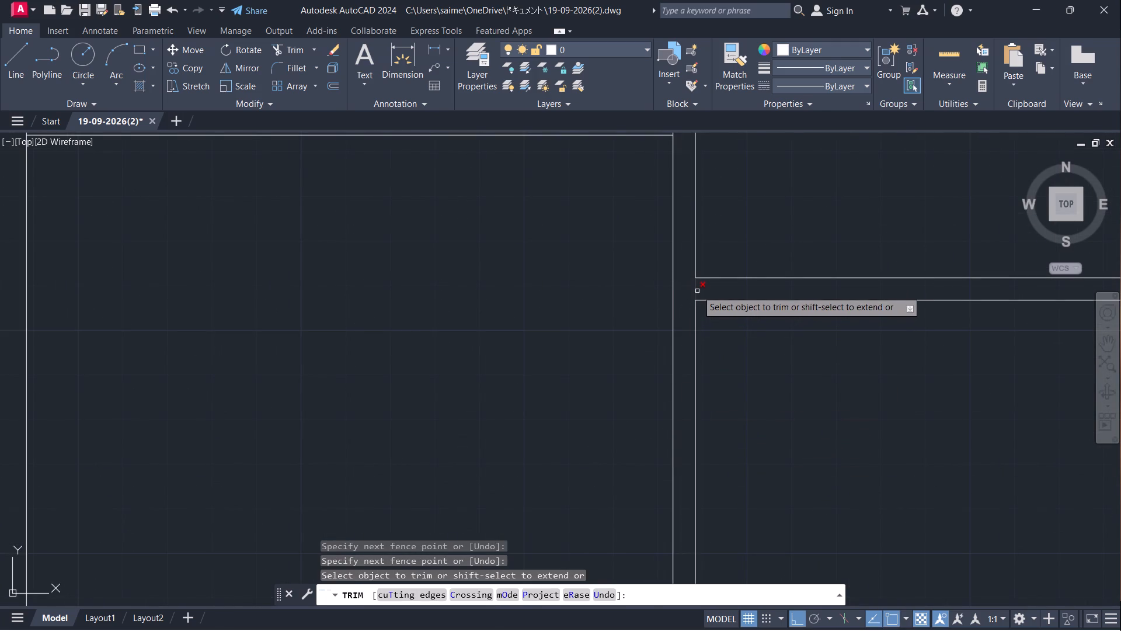
Trim the top outer wall's inner face line between the faces of the short and the long vertical partitions.
scroll(502, 352, "down", 3)
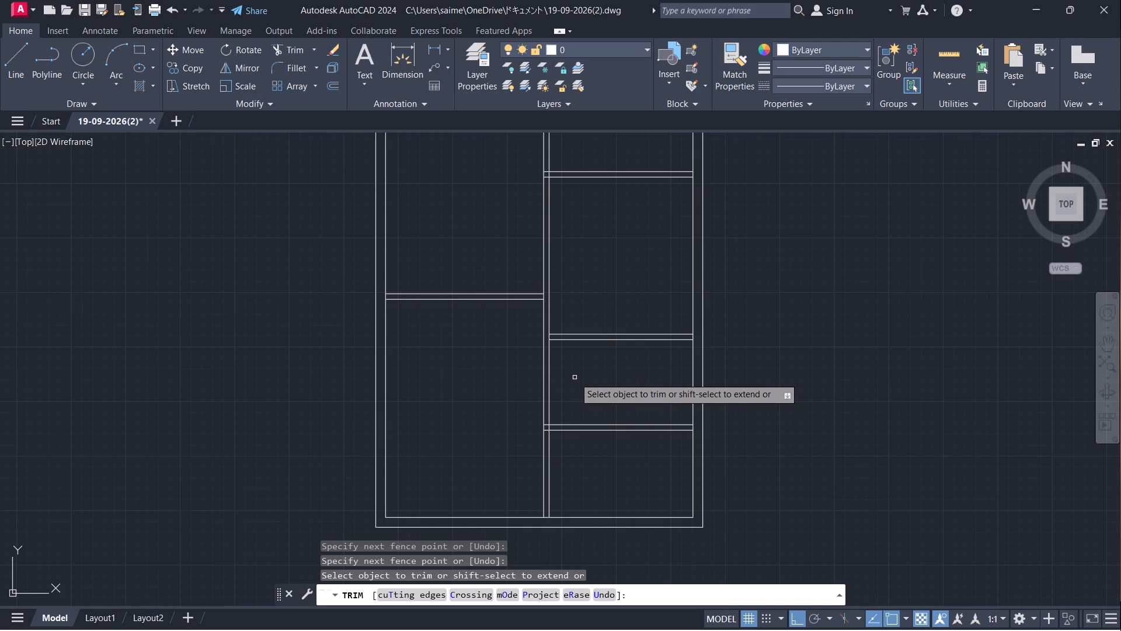
scroll(575, 377, "down", 1)
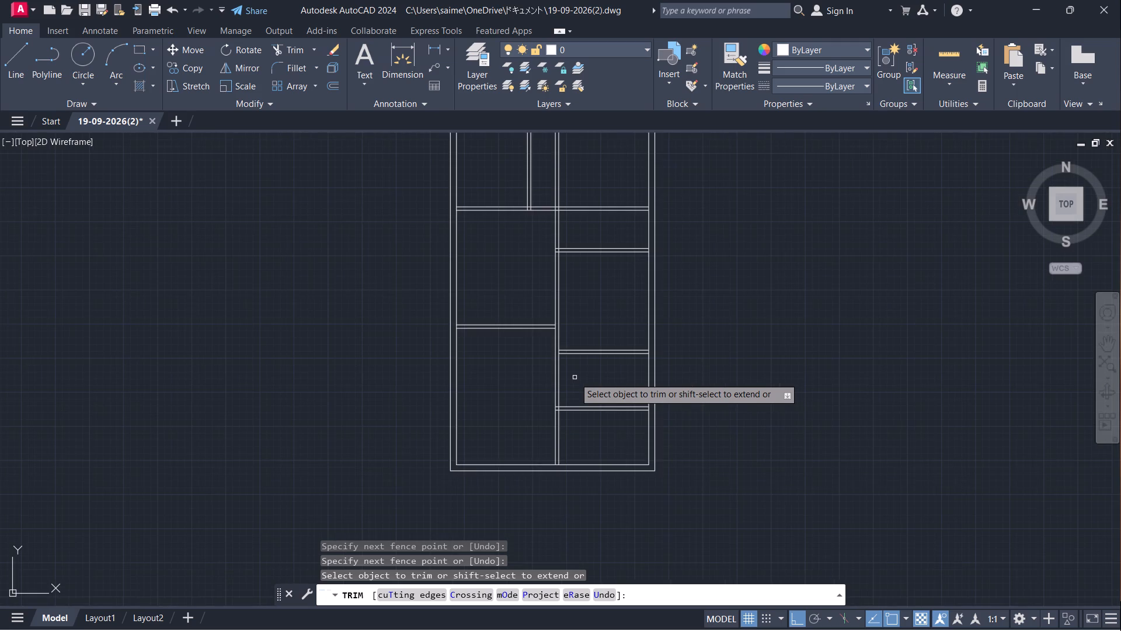
middle_click_drag(575, 377, 579, 394)
scroll(575, 377, "down", 1)
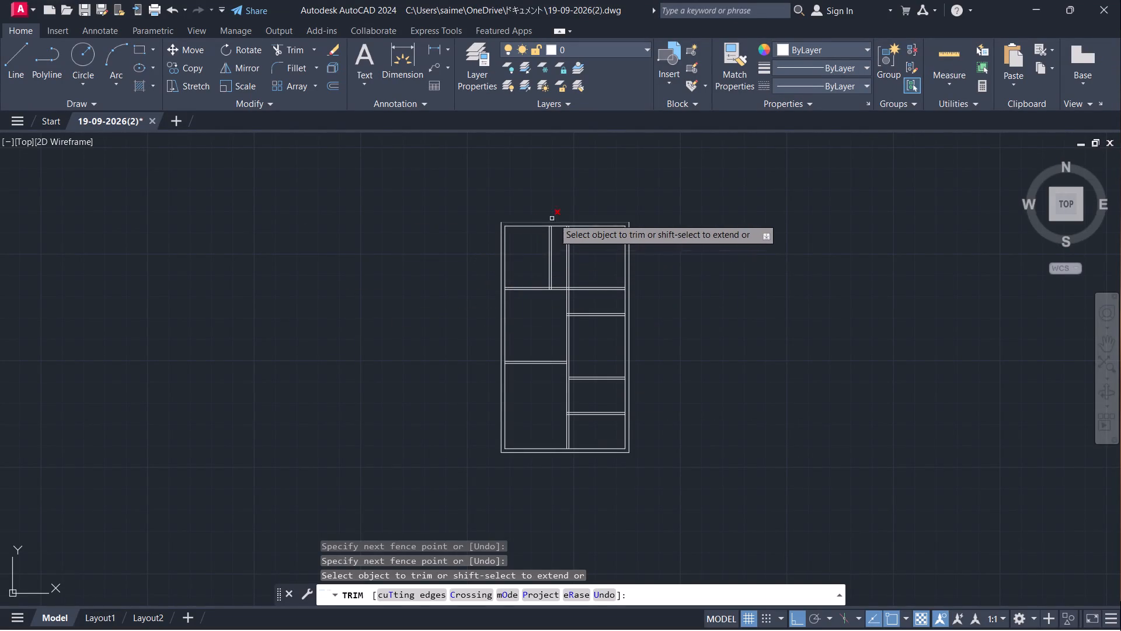
scroll(553, 218, "up", 3)
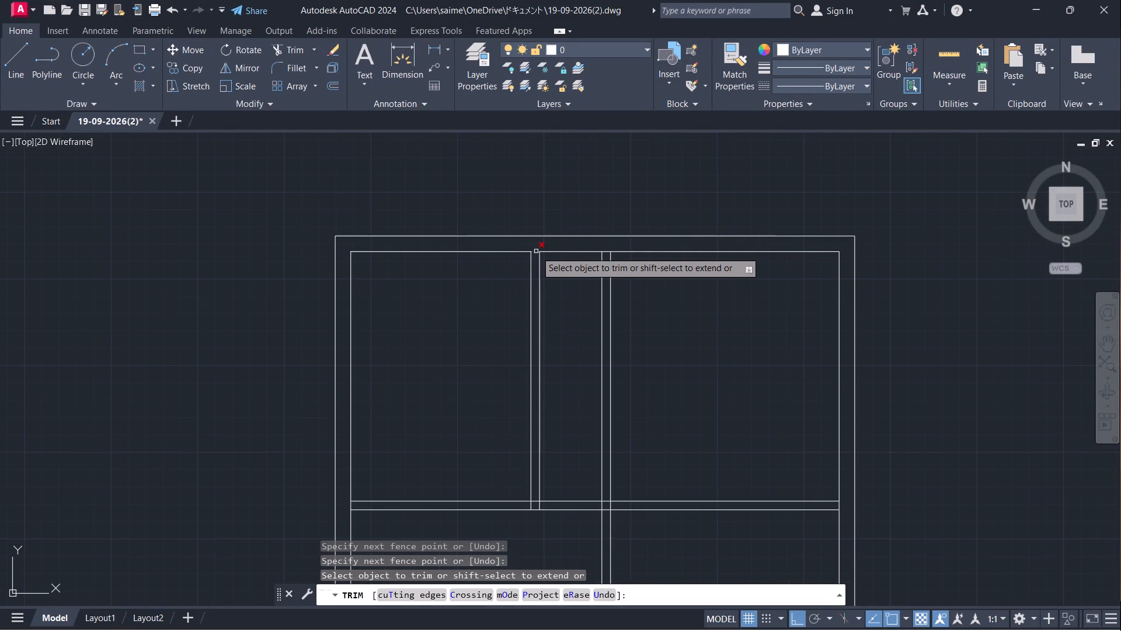
left_click(536, 251)
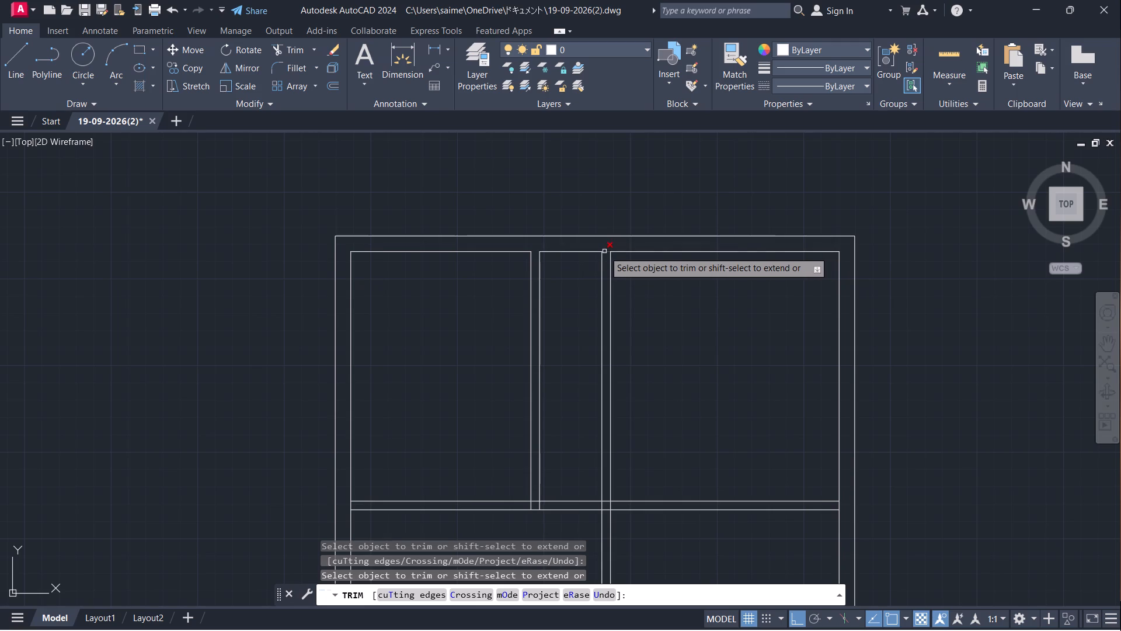
left_click(607, 250)
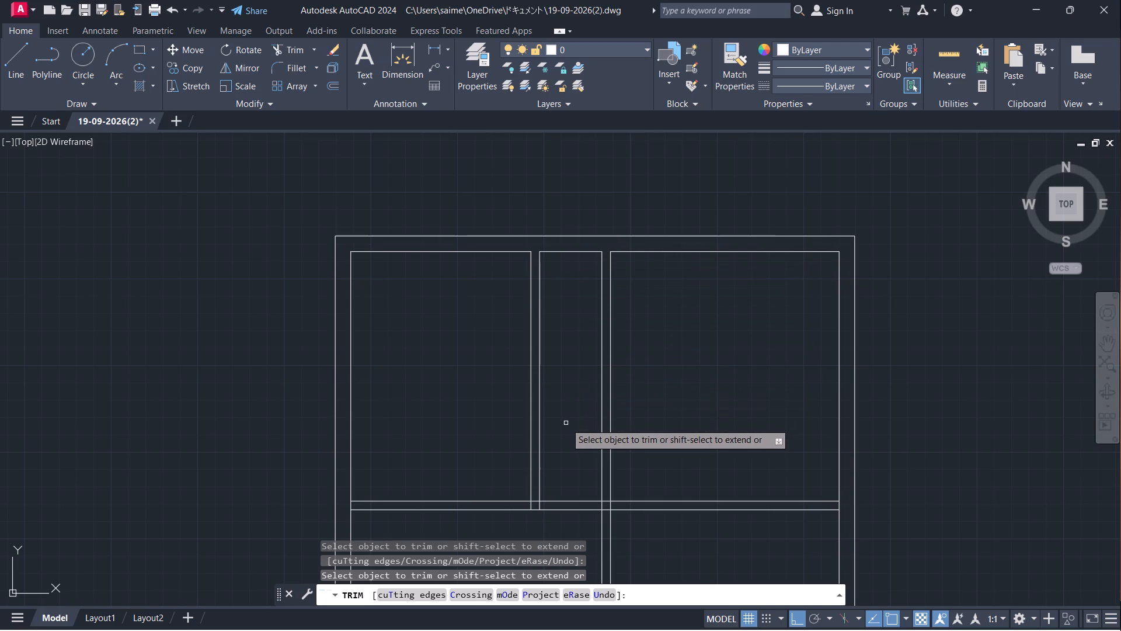
Trim the first horizontal partition's two lines across the passage between the short and long vertical partitions.
middle_click_drag(566, 423, 562, 359)
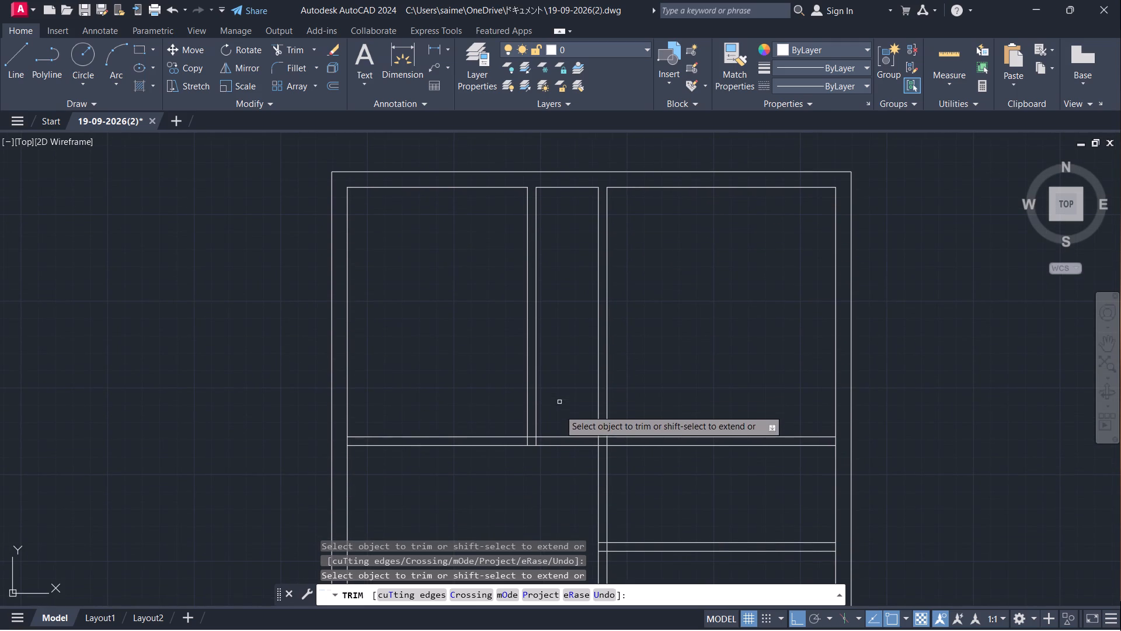
scroll(534, 468, "up", 1)
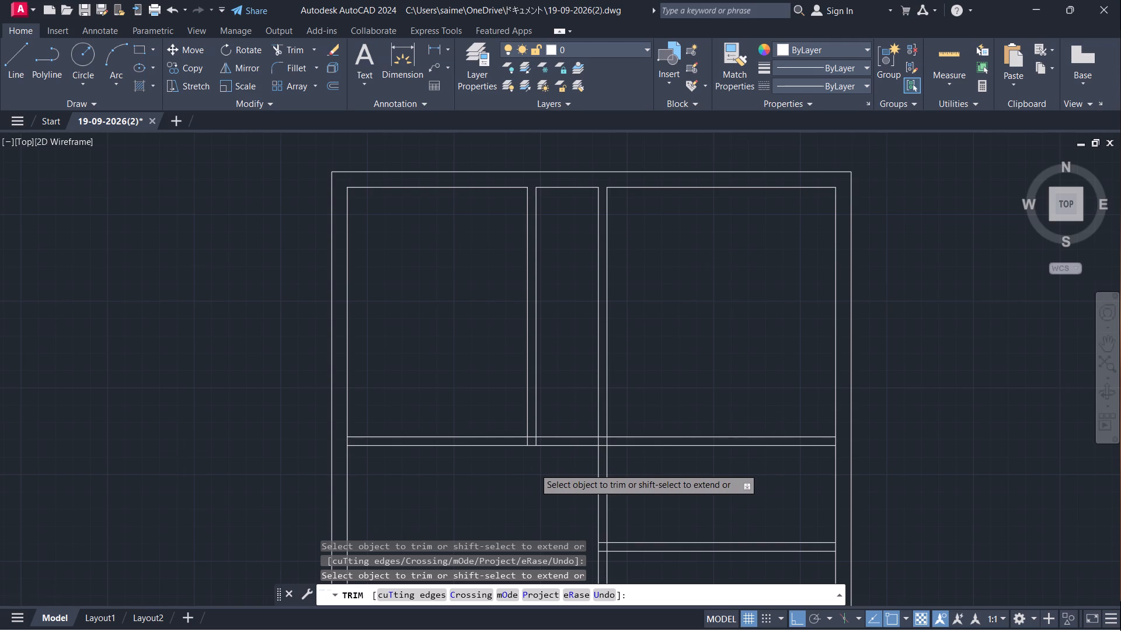
scroll(534, 468, "up", 1)
left_click_drag(618, 348, 589, 469)
scroll(607, 413, "down", 2)
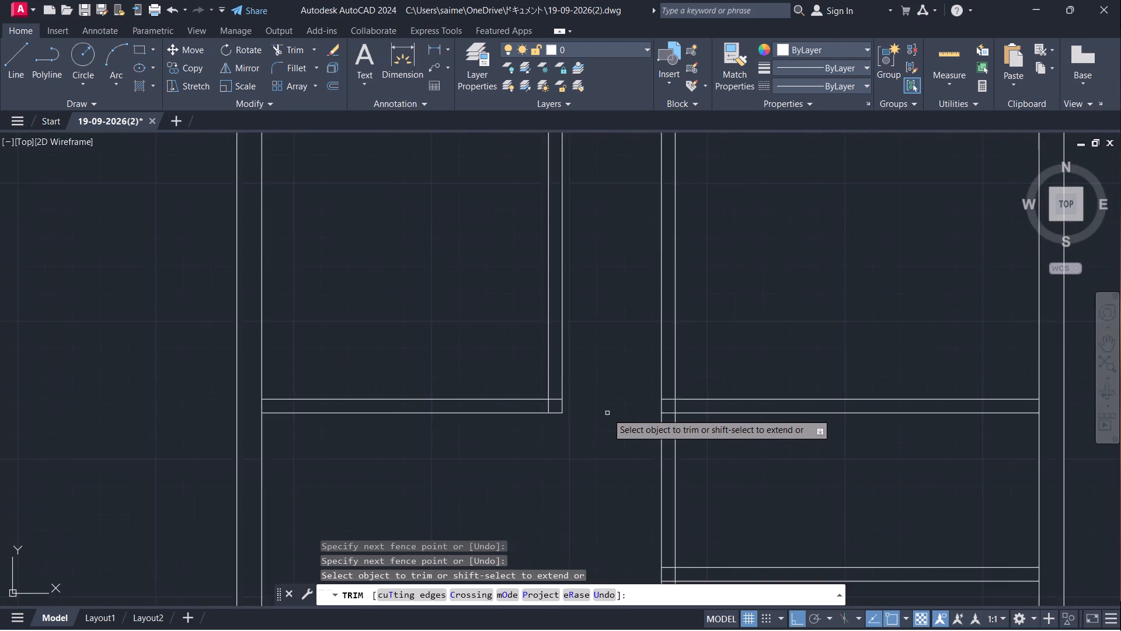
scroll(607, 413, "down", 1)
key("Escape")
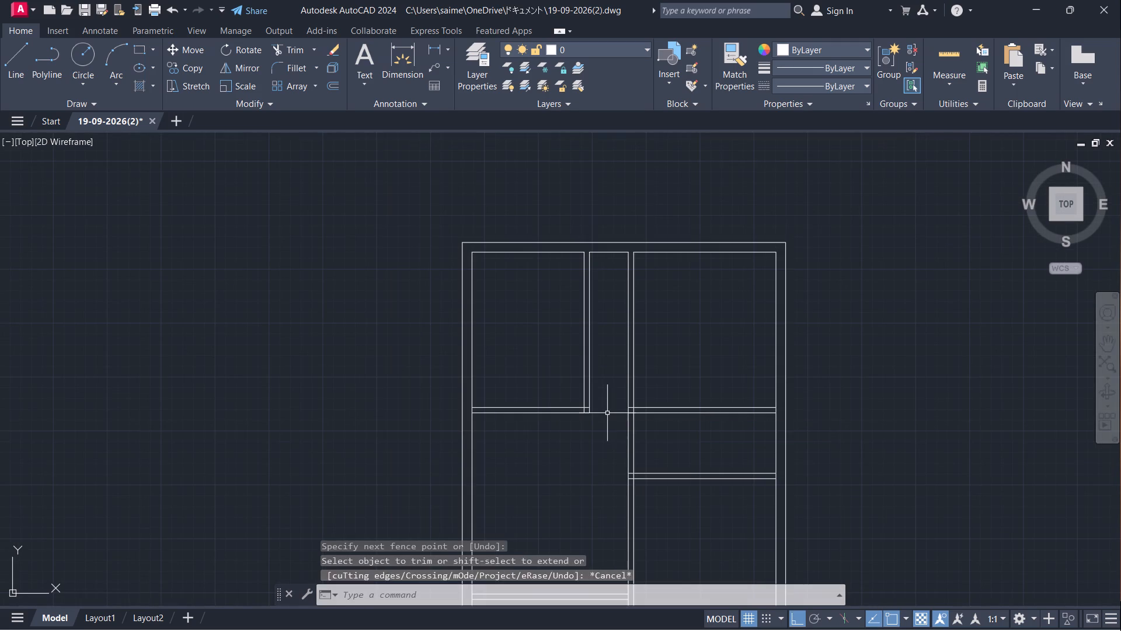
key("Escape")
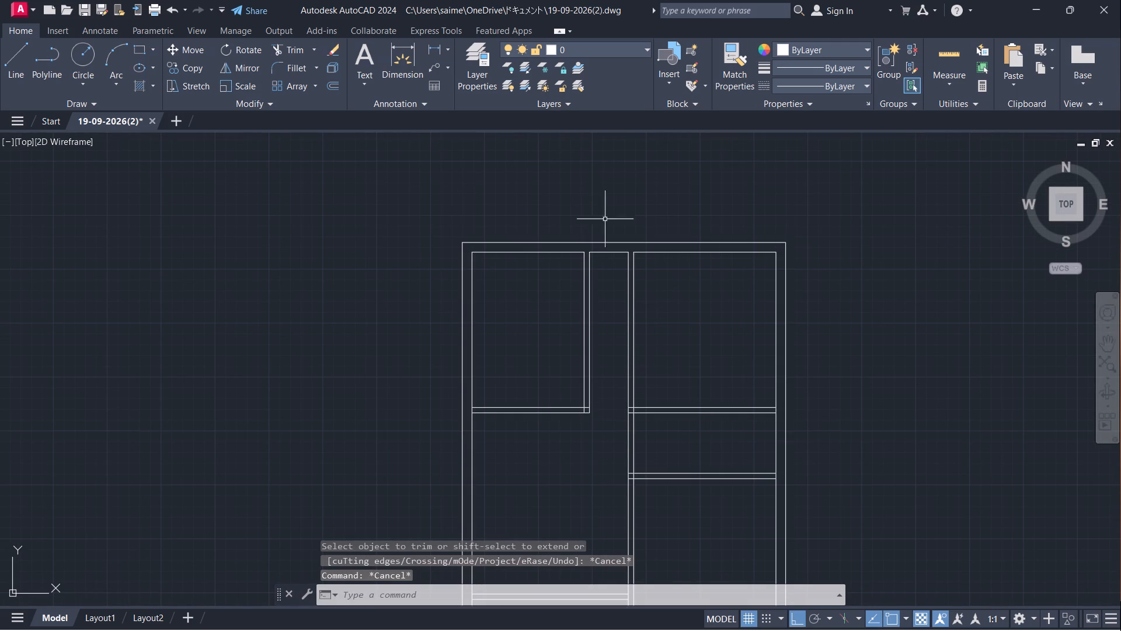
Offset the top wall's inner face line between the short and long vertical partitions 4' downward.
key("o")
key("Return")
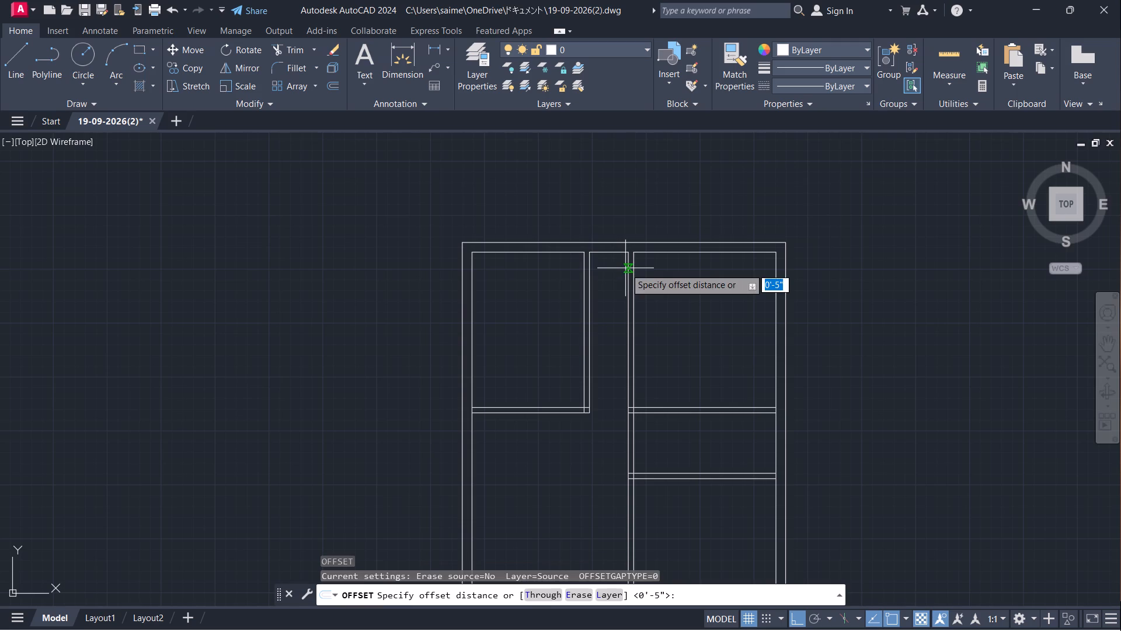
left_click(611, 257)
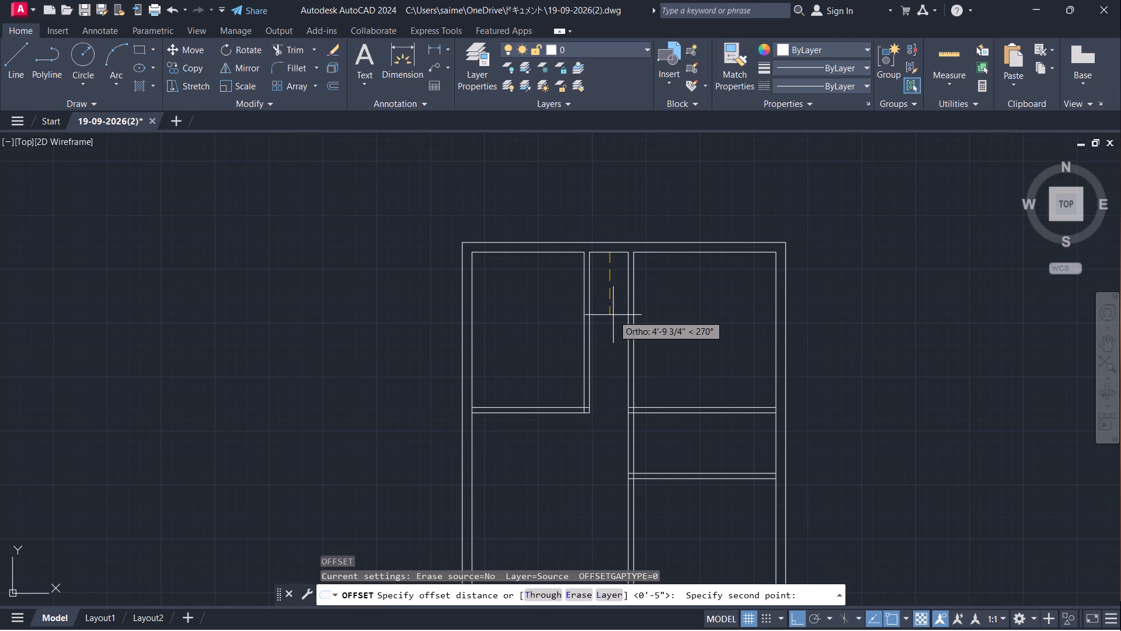
type("4'")
key("Return")
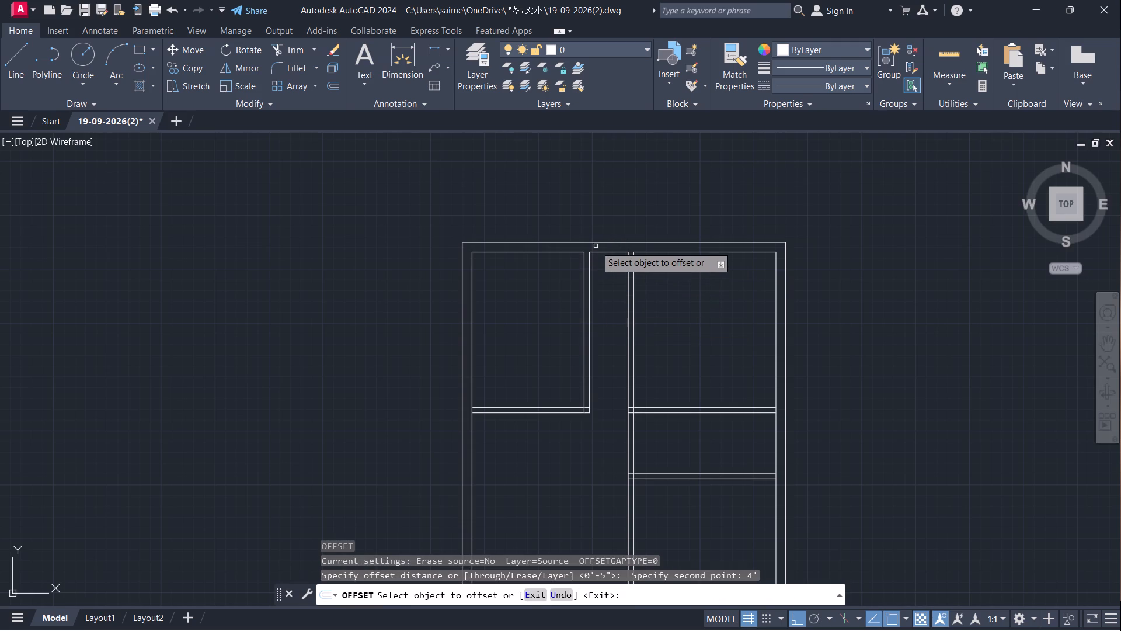
left_click(598, 251)
left_click(619, 355)
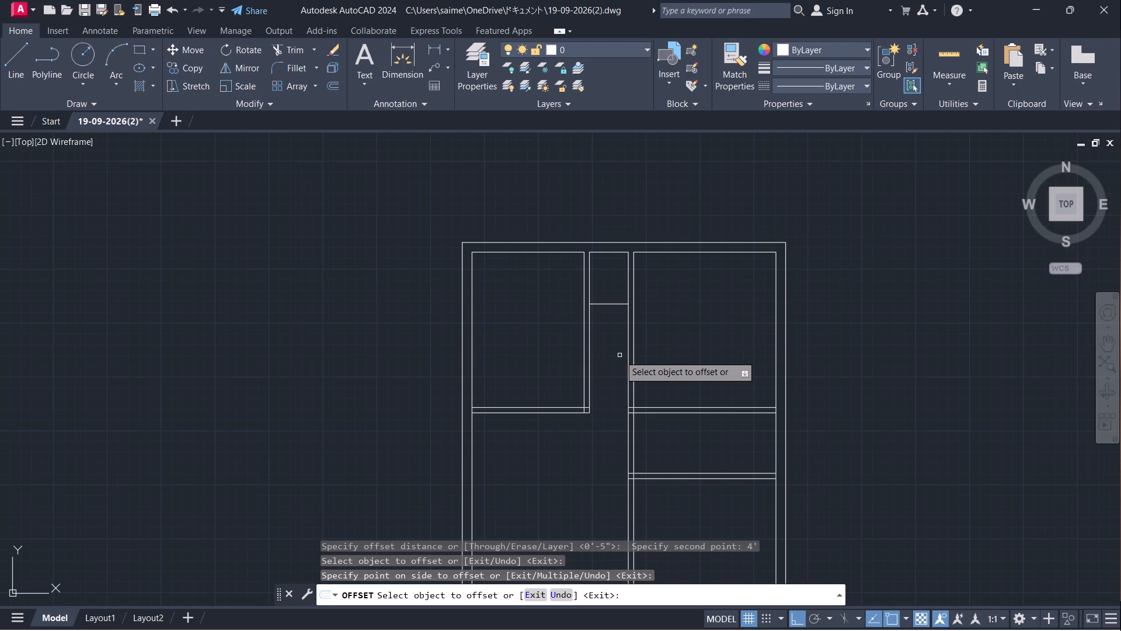
key("space")
Offset the new short horizontal line 5" downward to form a partition wall across the narrow passage.
key("space")
left_click(610, 306)
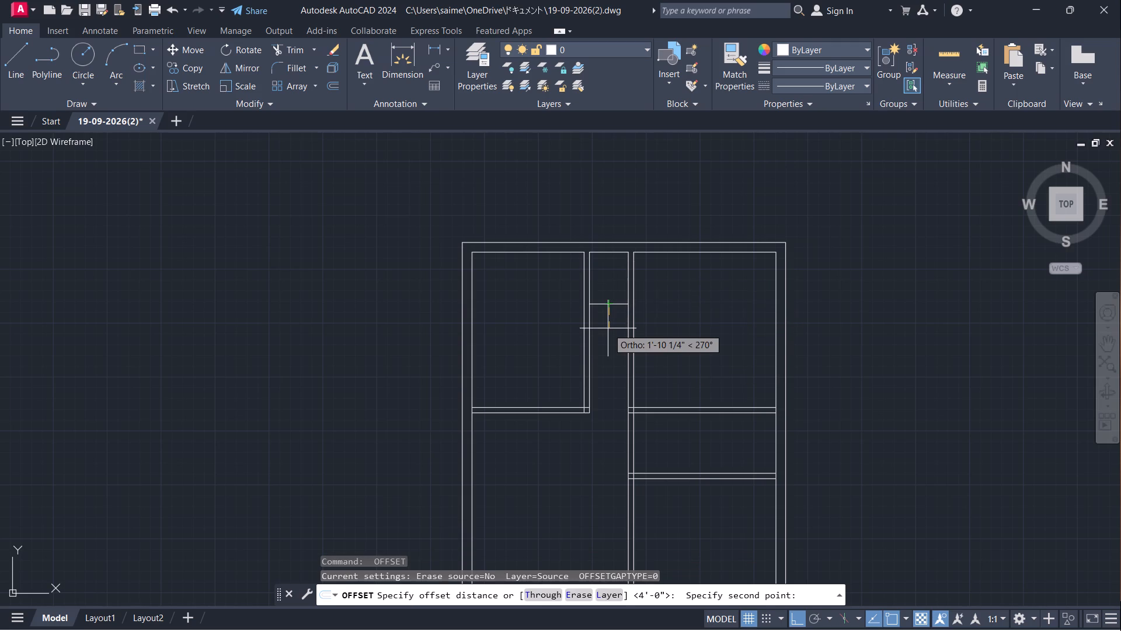
type("5\"")
key("Return")
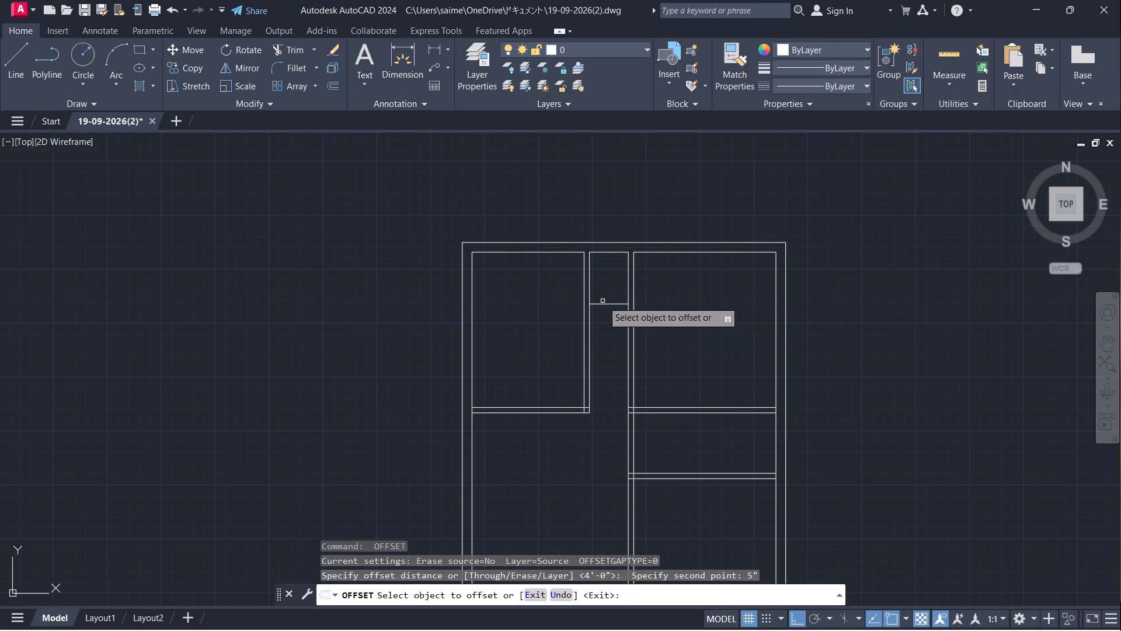
left_click(608, 304)
left_click(610, 327)
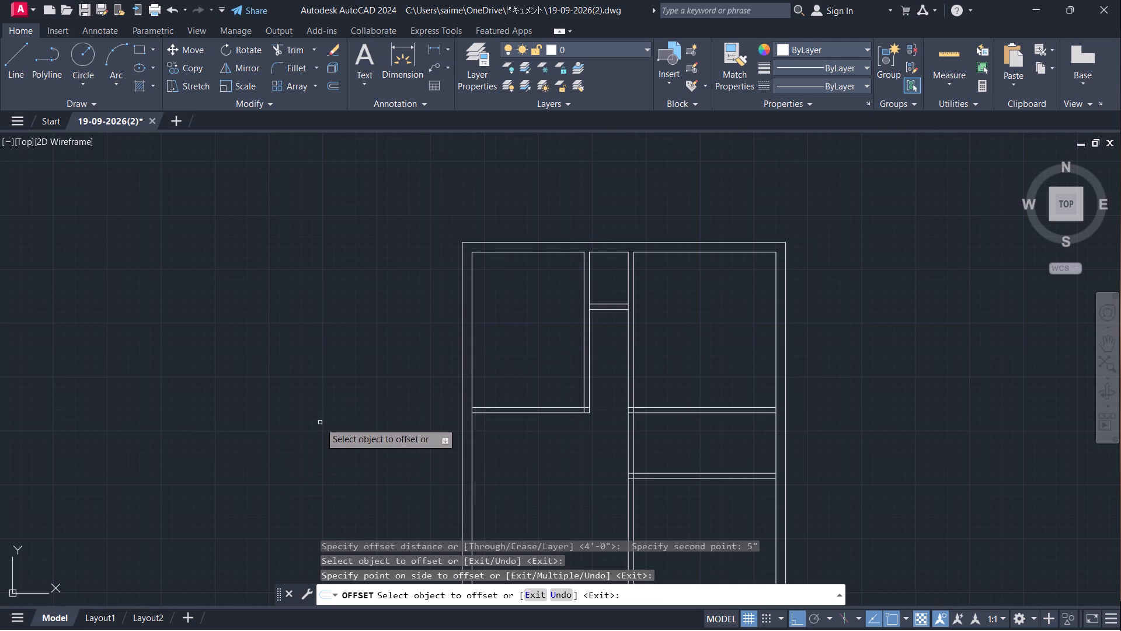
key("Escape")
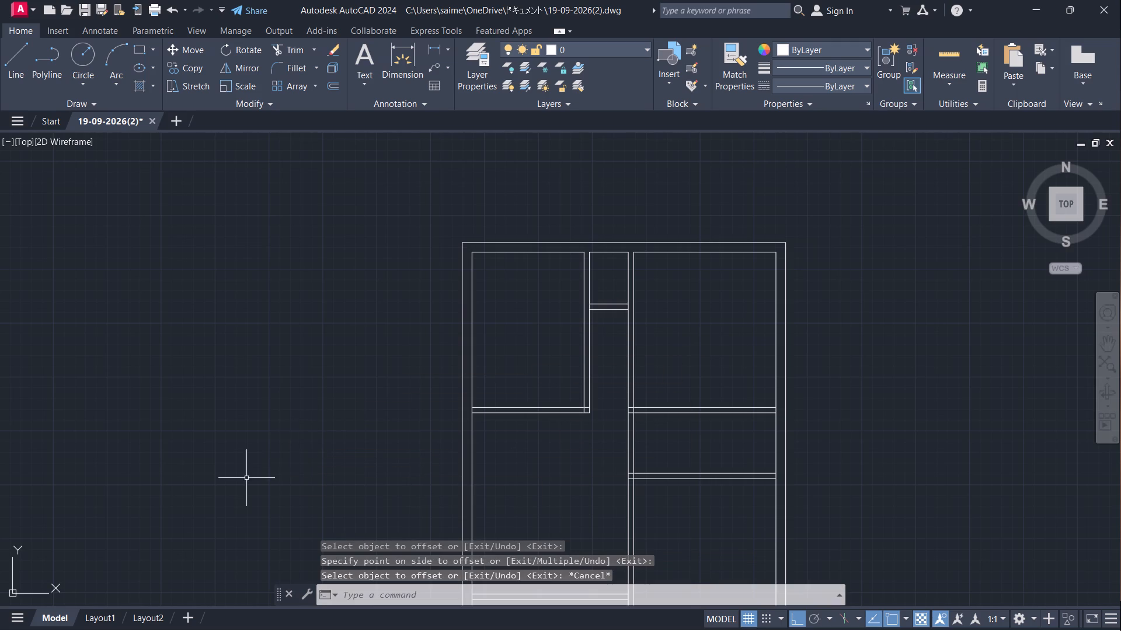
Examine the whole floor plan's partition layout and its remaining untrimmed wall junctions.
scroll(260, 468, "down", 1)
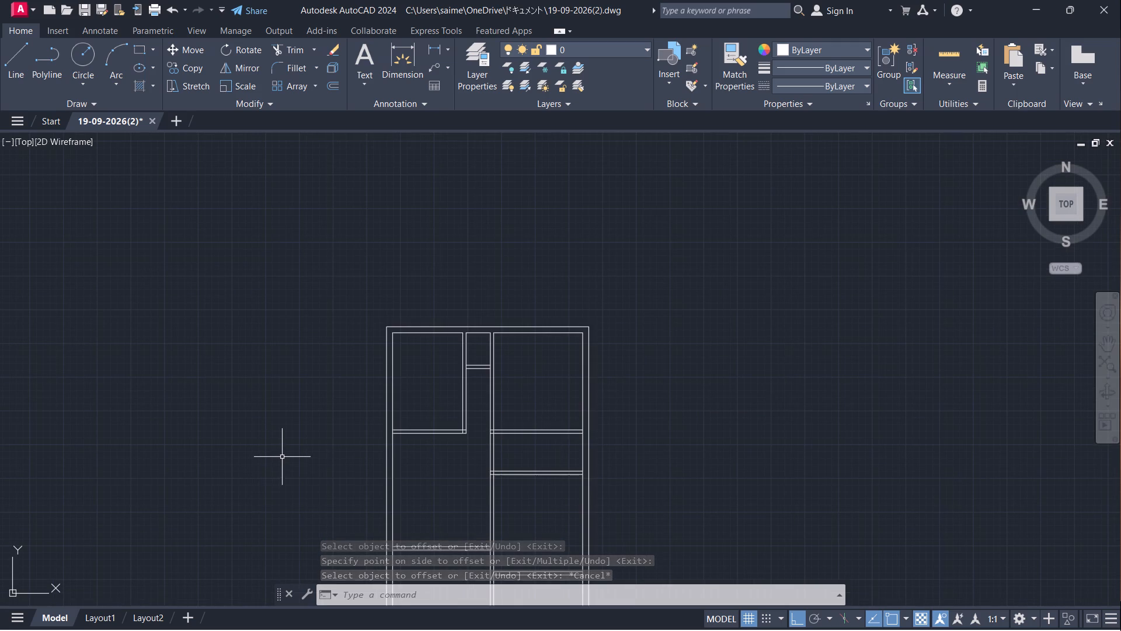
middle_click_drag(443, 476, 448, 443)
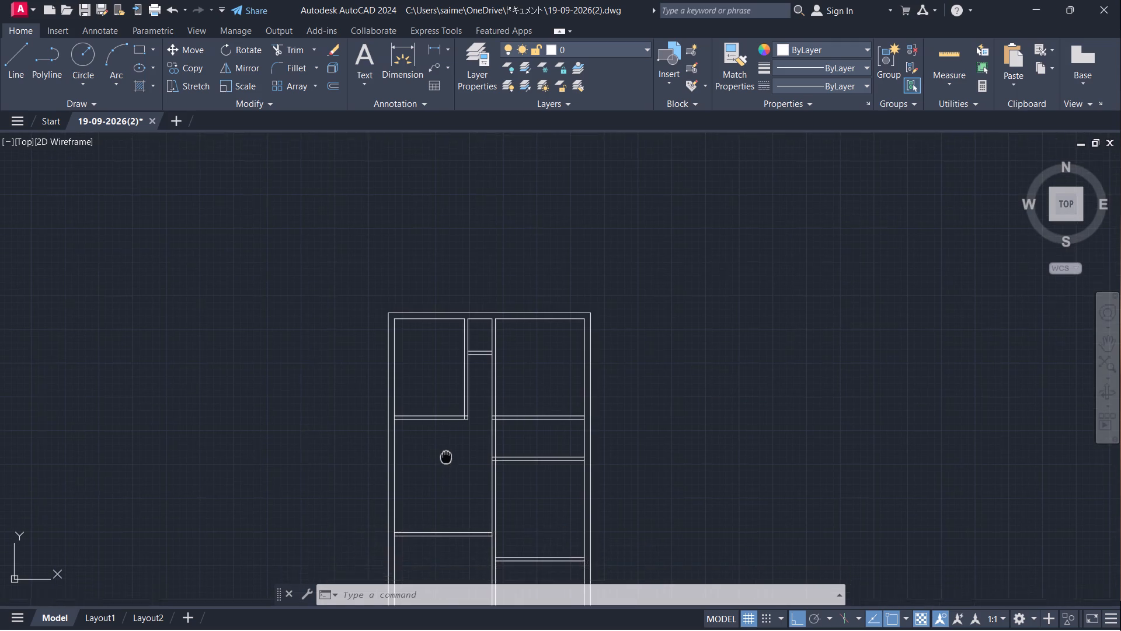
middle_click_drag(448, 443, 445, 355)
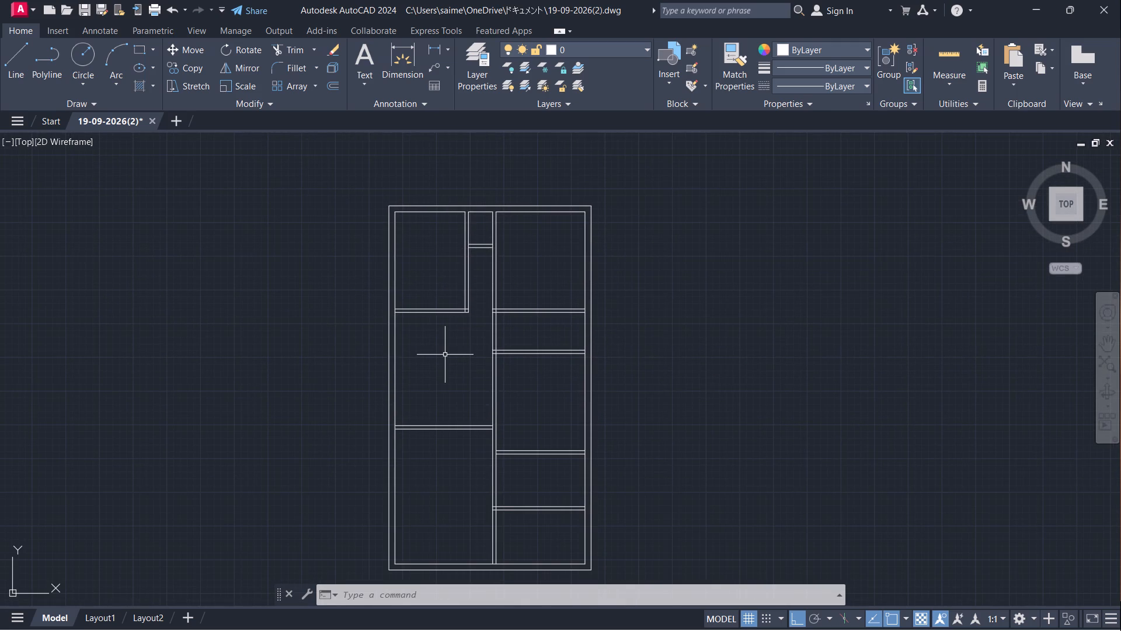
scroll(445, 355, "up", 1)
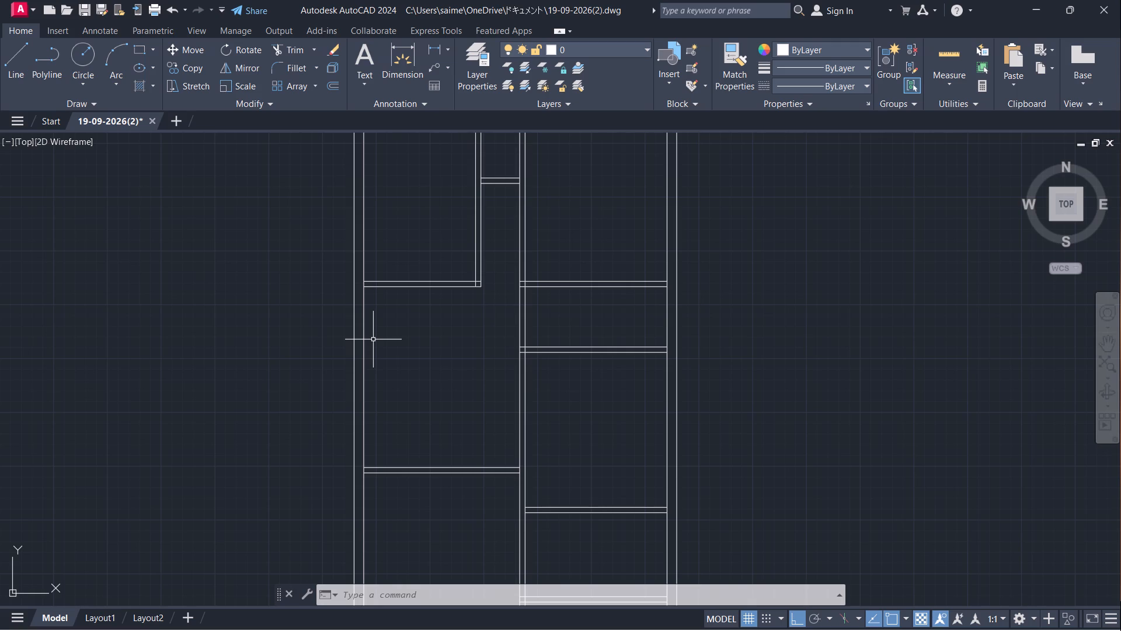
scroll(375, 334, "down", 1)
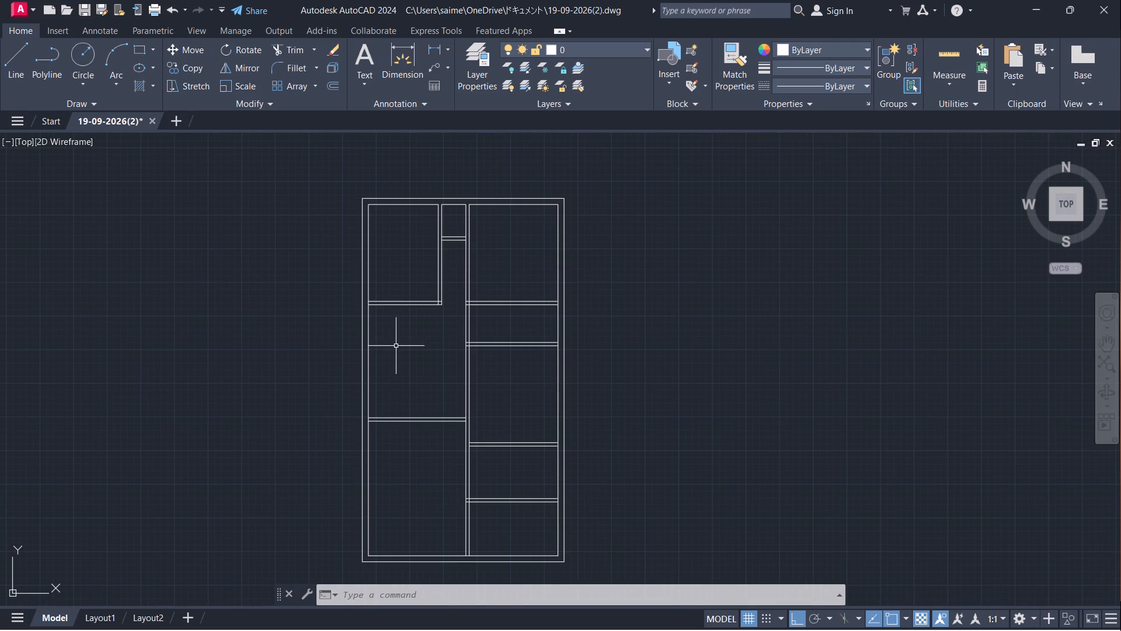
middle_click_drag(395, 347, 399, 330)
scroll(399, 330, "down", 1)
scroll(399, 330, "up", 1)
scroll(399, 330, "down", 1)
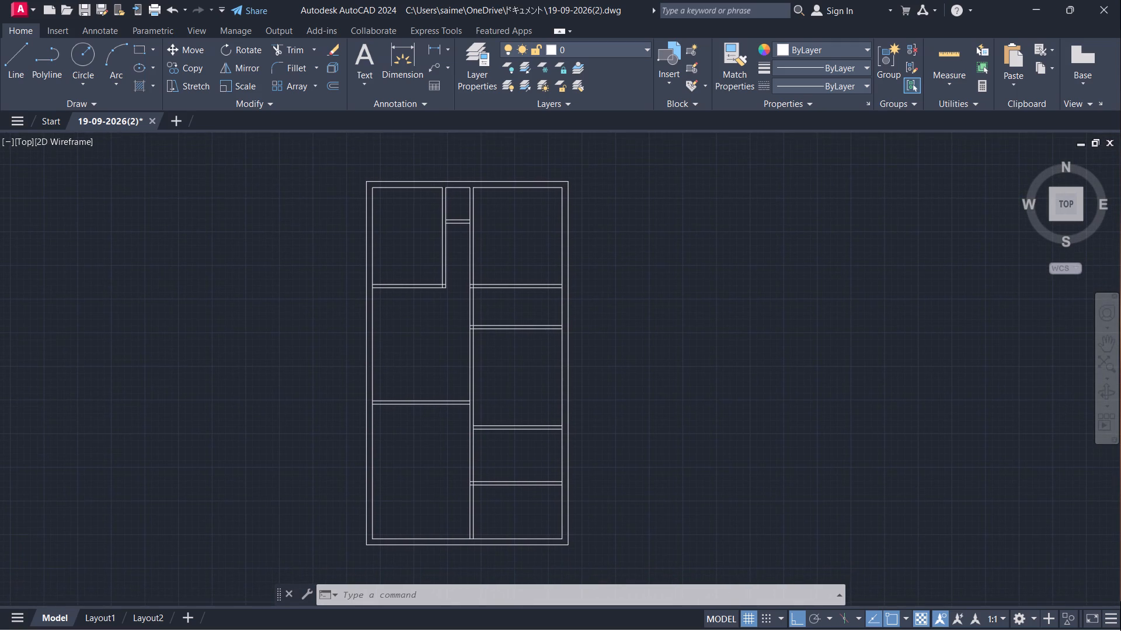
scroll(416, 333, "up", 1)
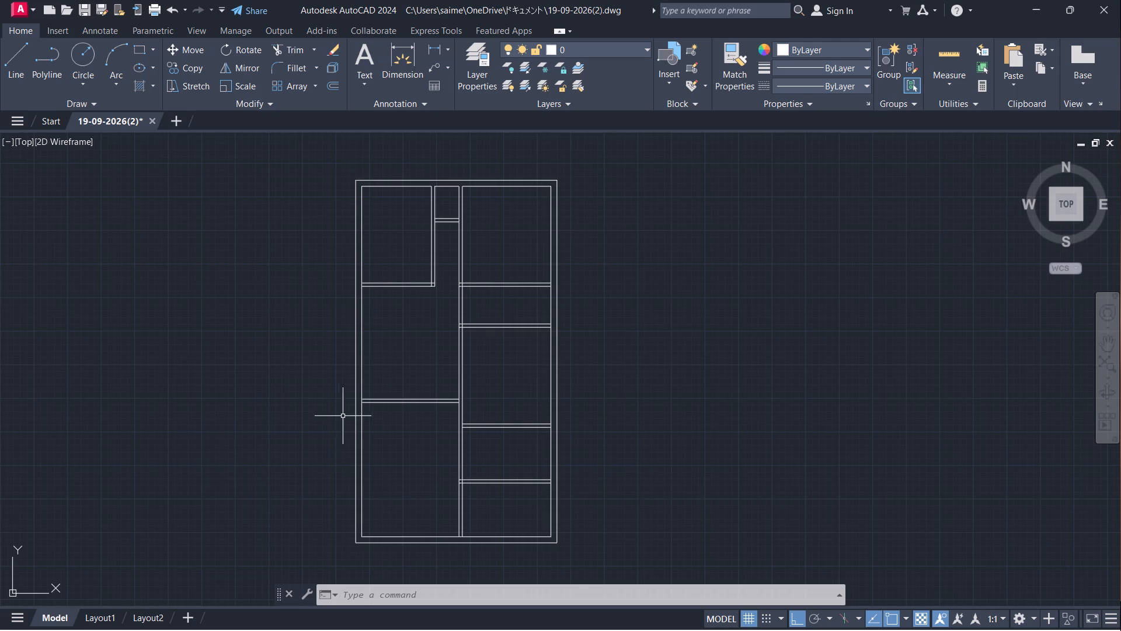
scroll(432, 310, "up", 1)
scroll(432, 310, "down", 1)
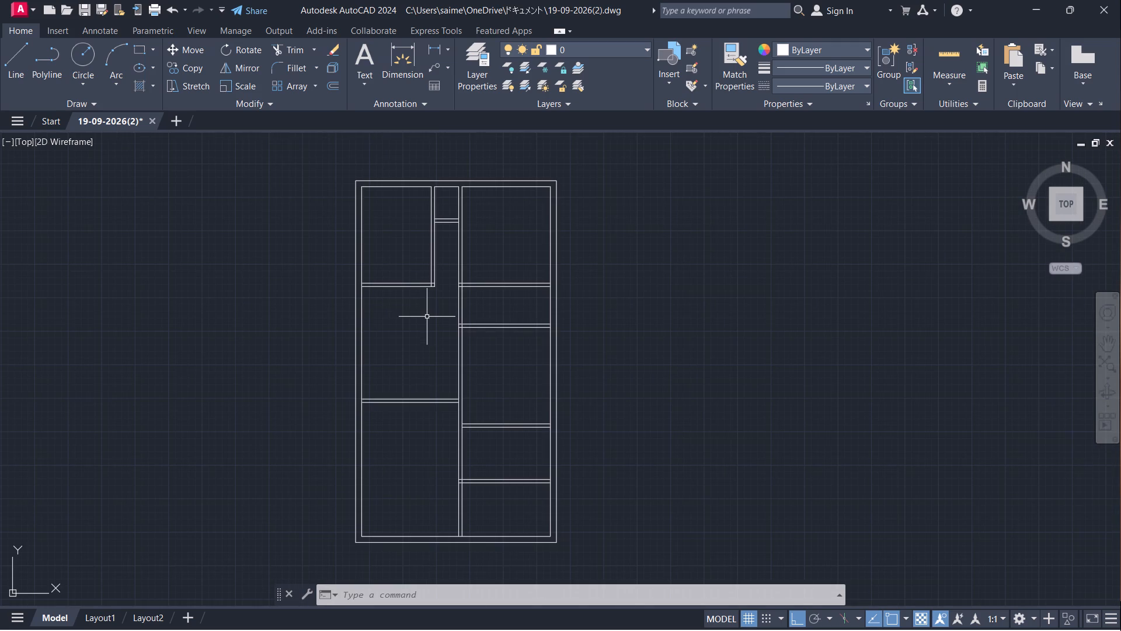
scroll(427, 317, "up", 1)
scroll(427, 317, "down", 1)
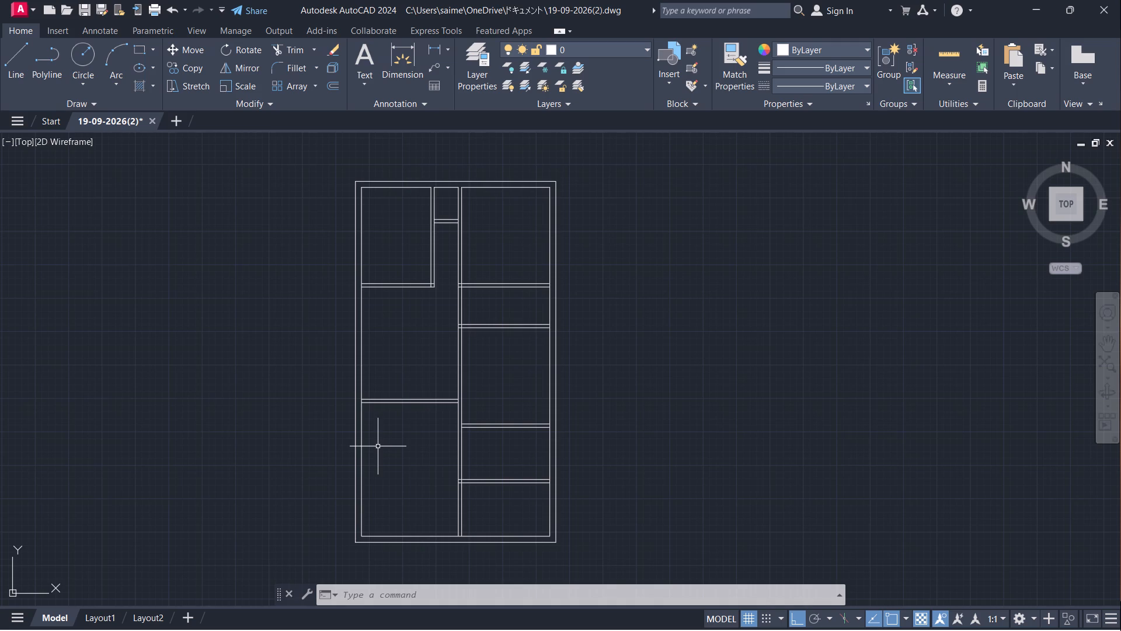
Trim the long vertical partition's right face line from the lowest right-hand partition's upper face down to the bottom wall.
key("Escape")
type("TR")
key("Return")
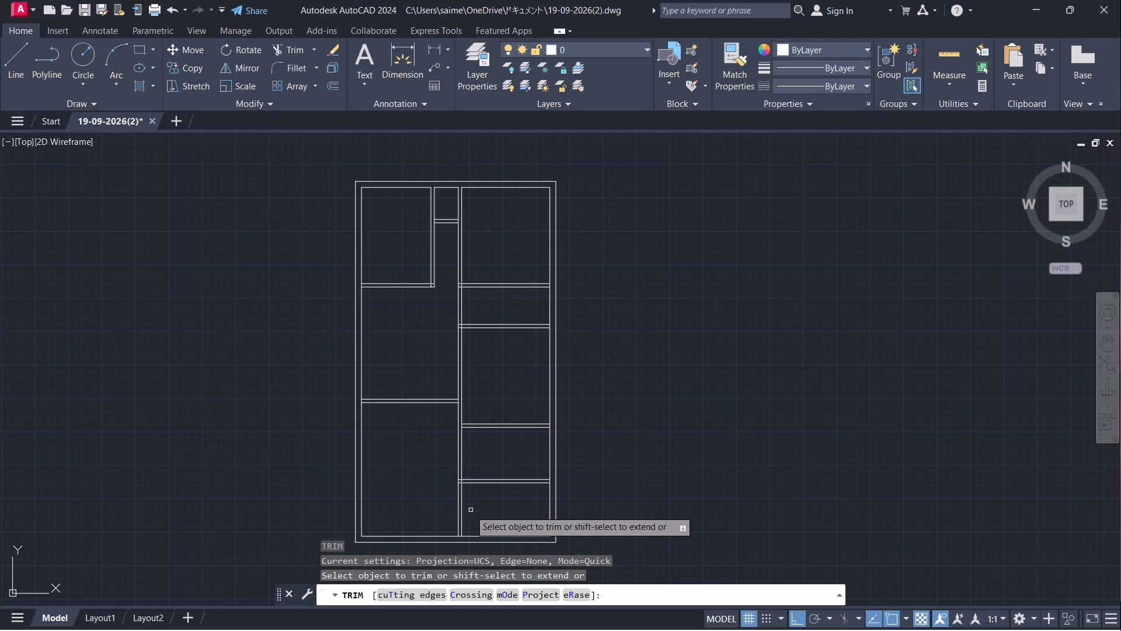
left_click(464, 510)
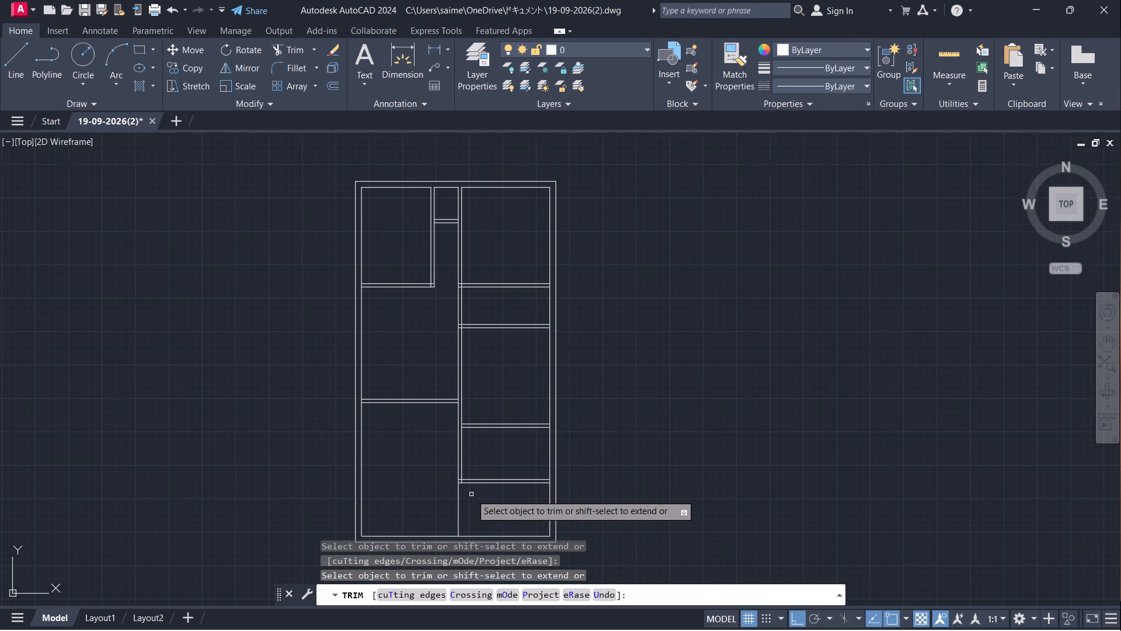
scroll(471, 494, "up", 3)
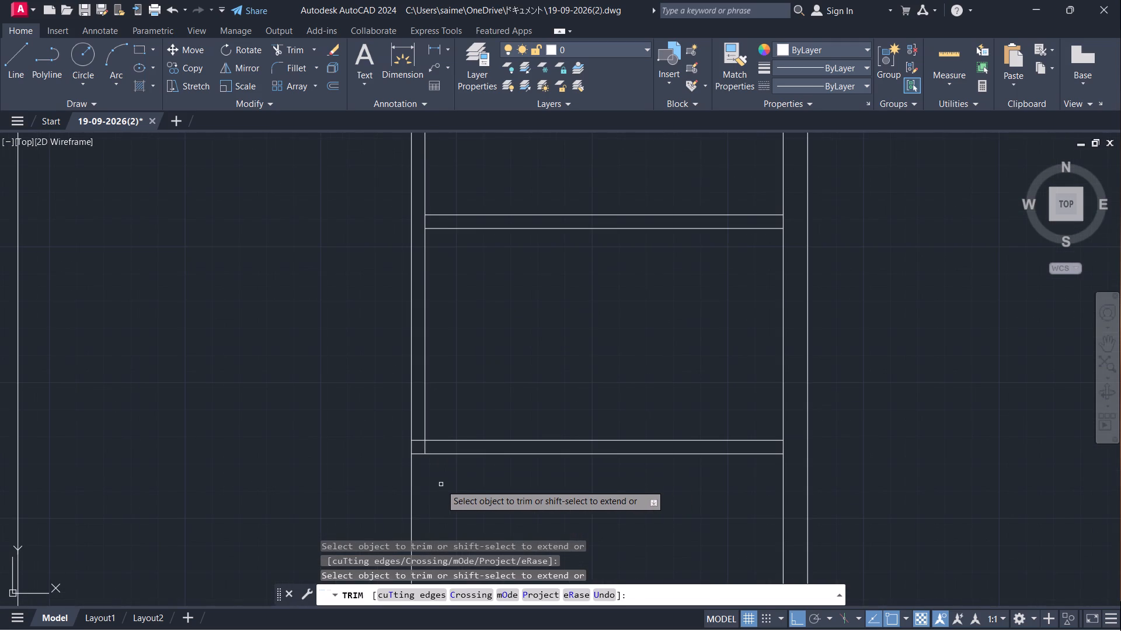
scroll(441, 484, "up", 2)
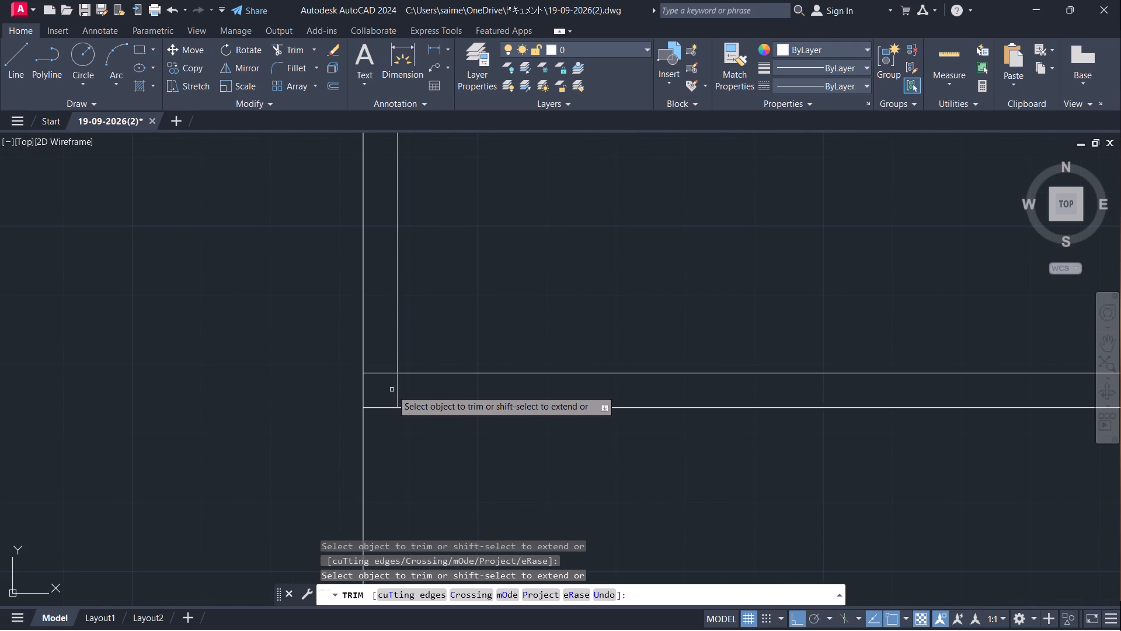
left_click_drag(396, 389, 417, 384)
scroll(352, 446, "down", 3)
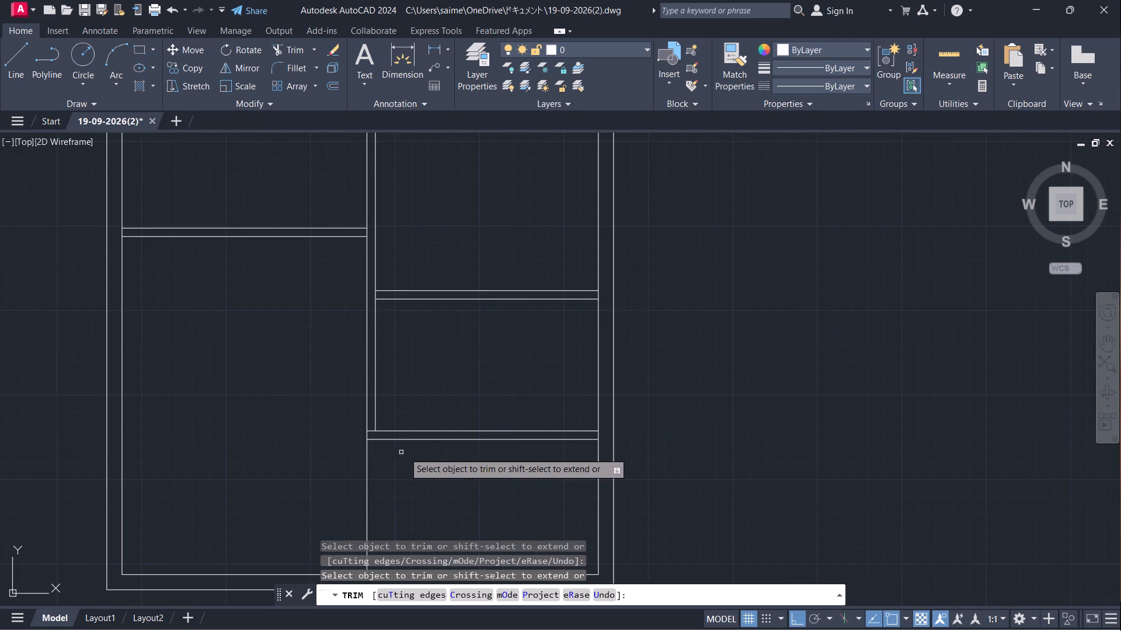
Trim the long vertical partition's right face line between the two faces of the second-lowest right-hand horizontal partition.
scroll(431, 482, "down", 1)
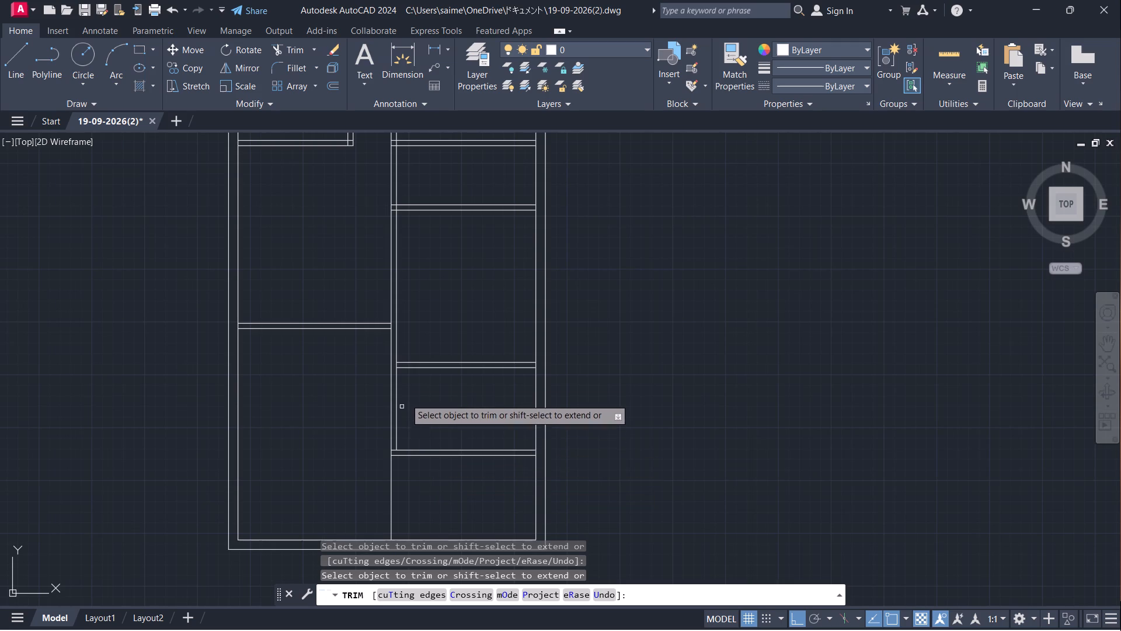
scroll(401, 369, "up", 3)
left_click(380, 351)
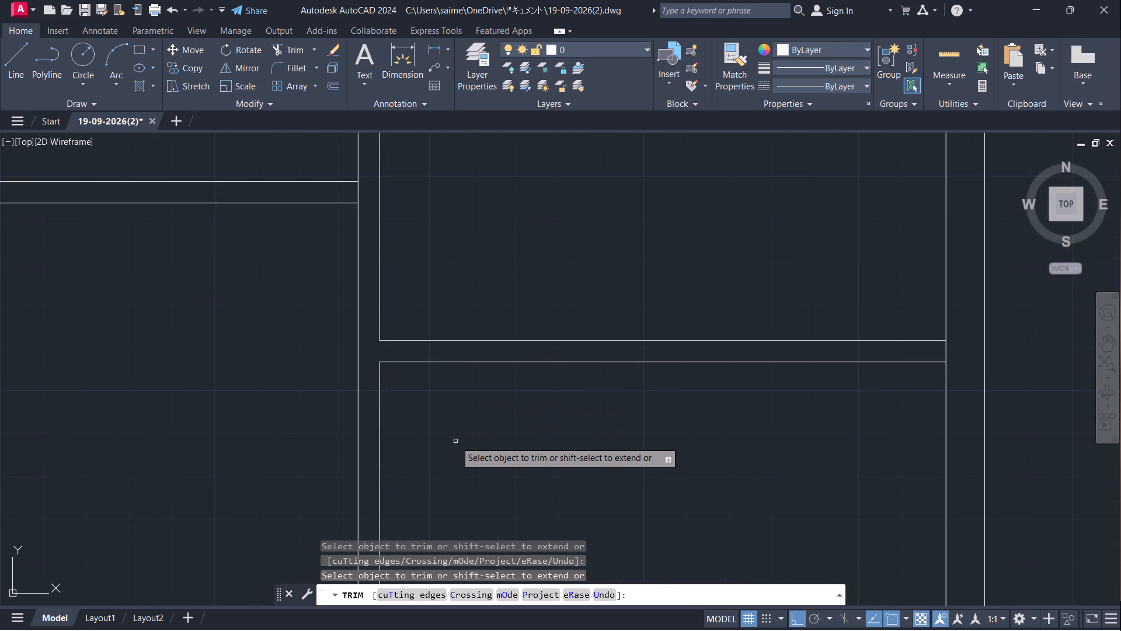
Trim the overlapping inner lines where the short vertical partition meets the upper left room's horizontal partition, forming a clean corner.
scroll(455, 441, "down", 3)
scroll(429, 179, "up", 1)
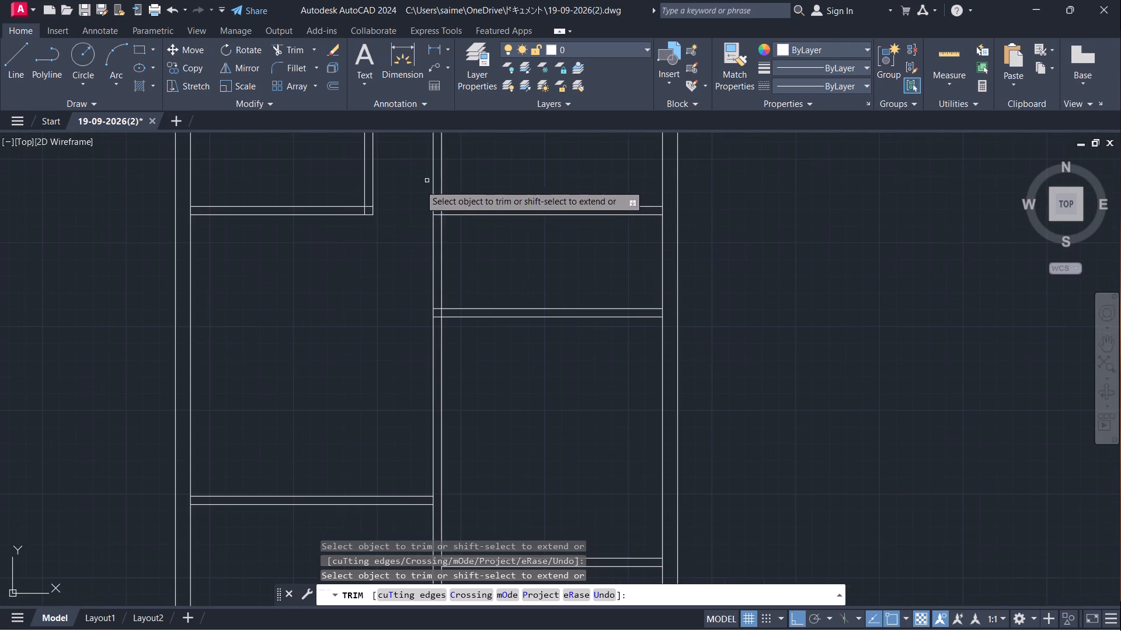
scroll(355, 199, "up", 3)
left_click(410, 217)
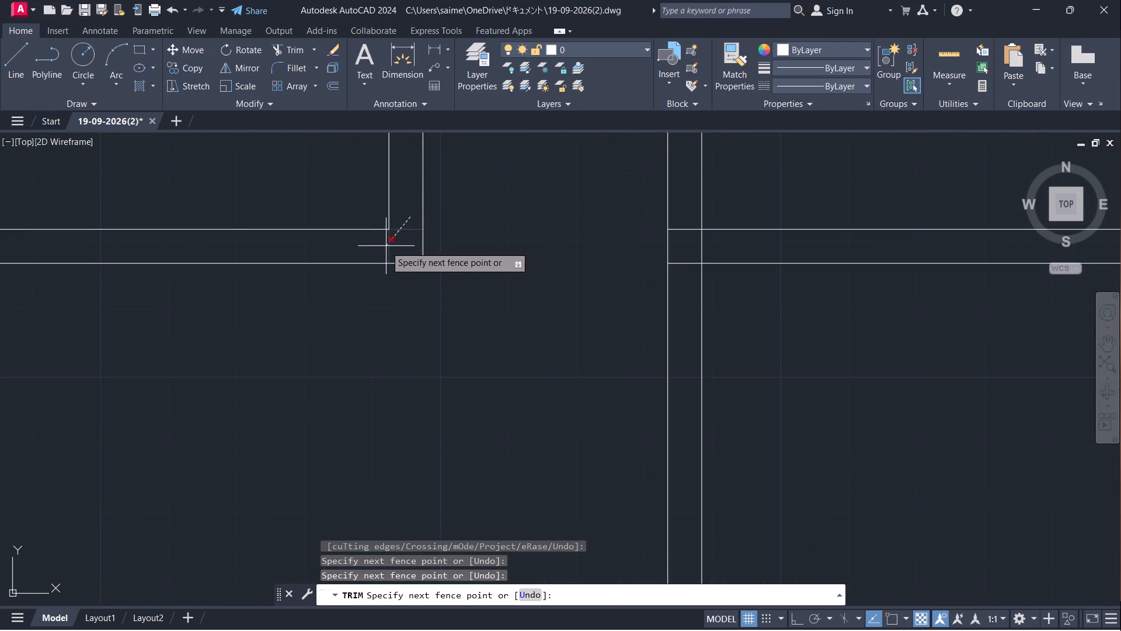
left_click(385, 246)
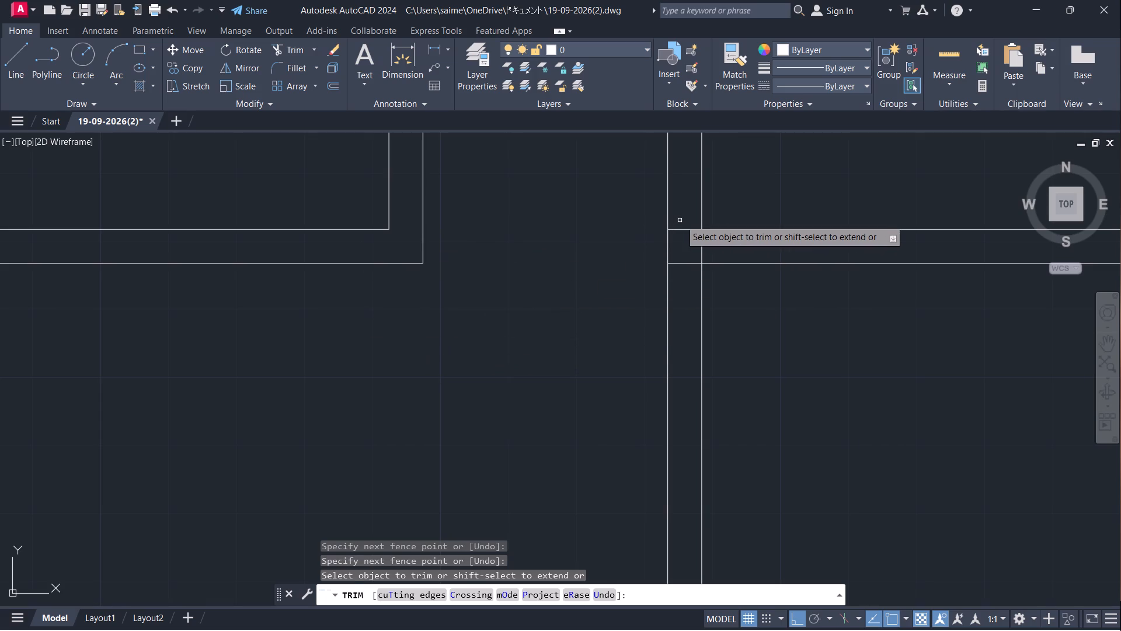
Trim the overlapping lines where the upper two right-hand horizontal partitions meet the long vertical partition, forming open T-junctions.
left_click_drag(683, 220, 684, 281)
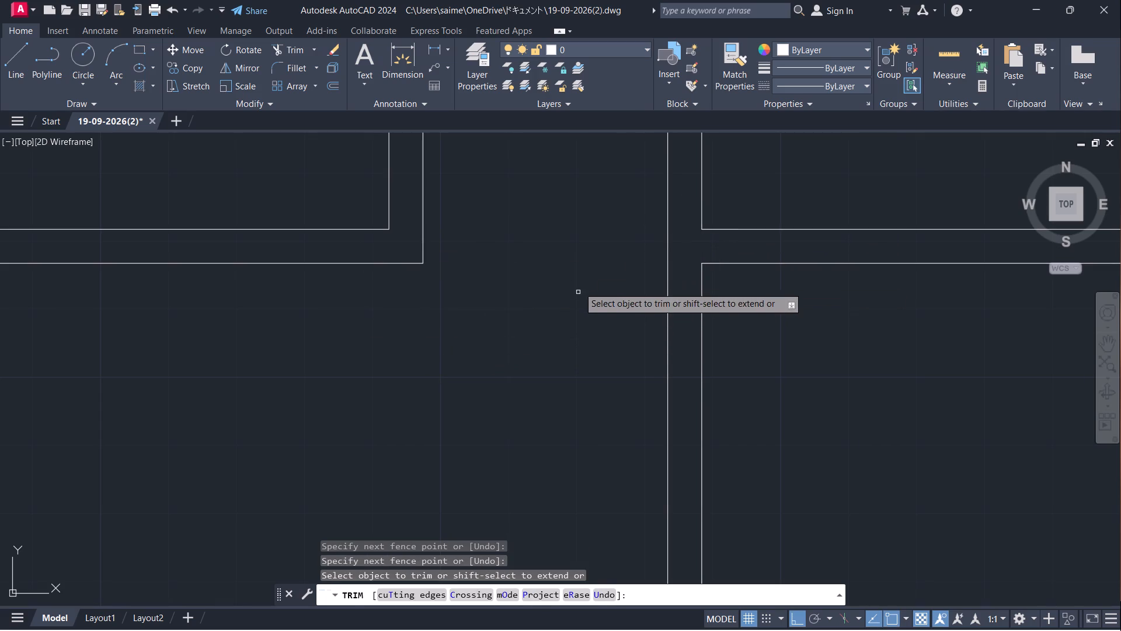
scroll(580, 282, "down", 4)
scroll(600, 348, "up", 4)
left_click_drag(586, 258, 601, 277)
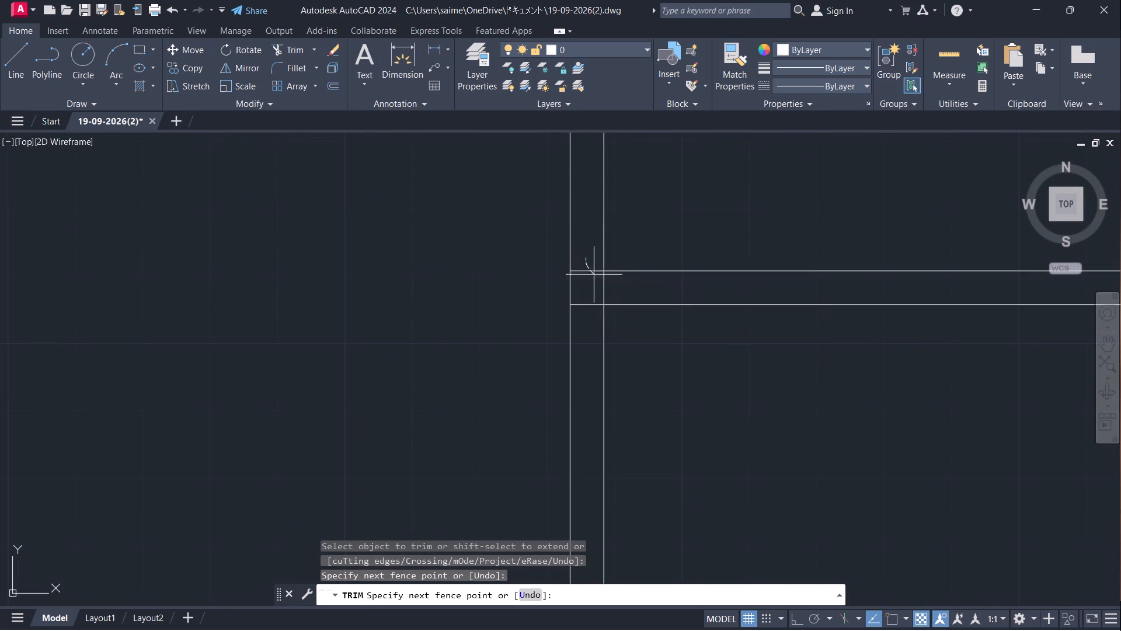
left_click_drag(601, 277, 589, 328)
scroll(491, 326, "down", 2)
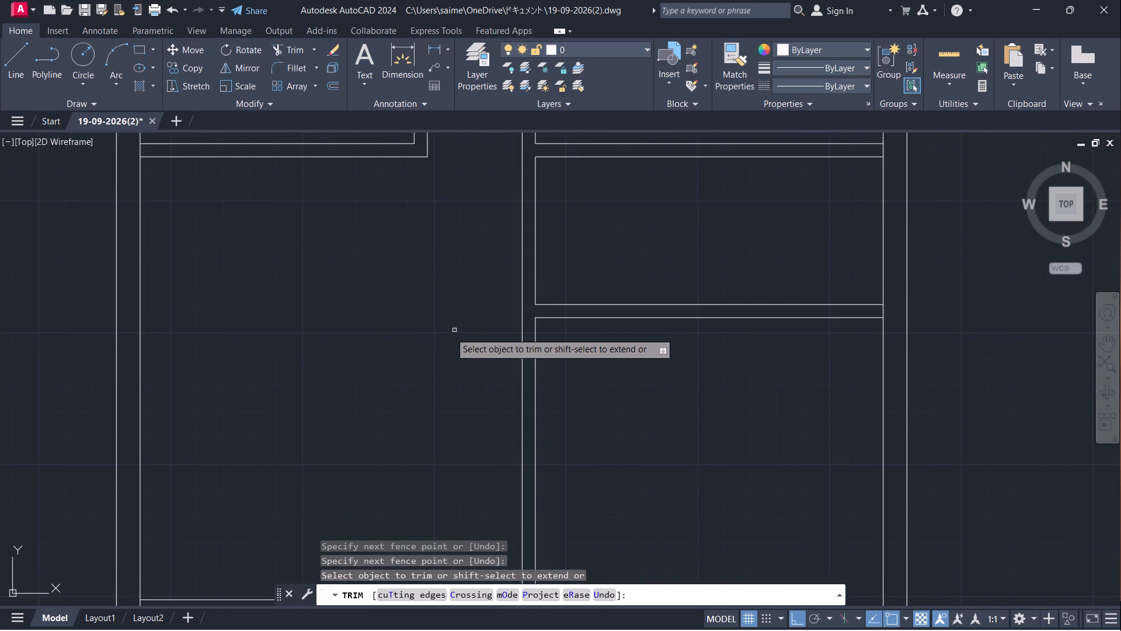
Check the distance from the top wall's inner face to the narrow passage's partition with a temporary linear dimension.
scroll(435, 338, "down", 1)
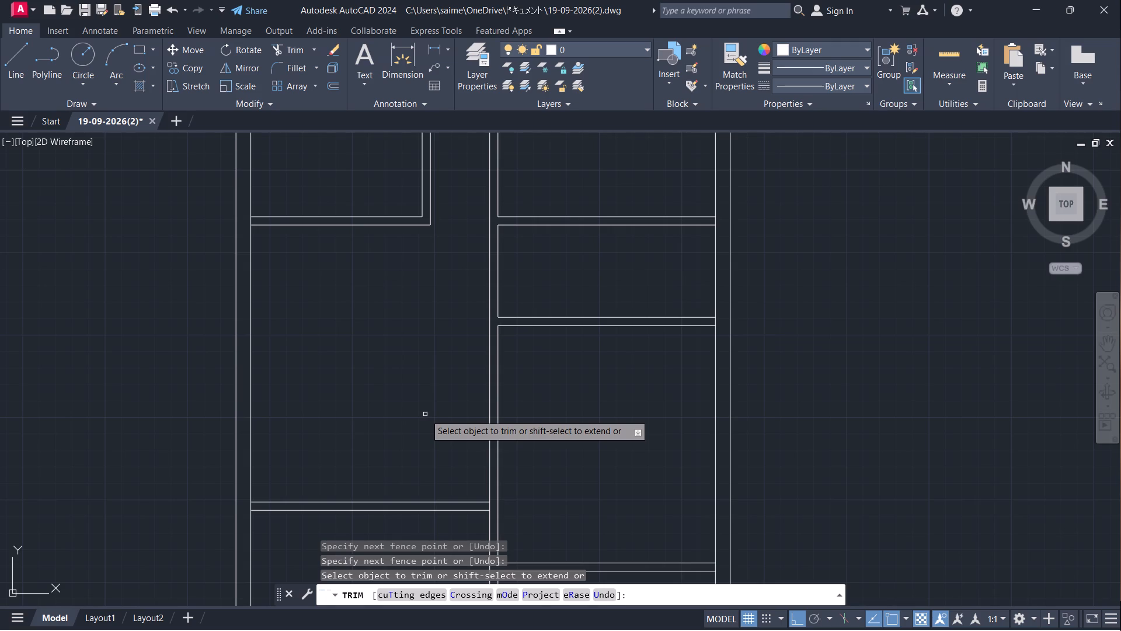
scroll(445, 392, "down", 2)
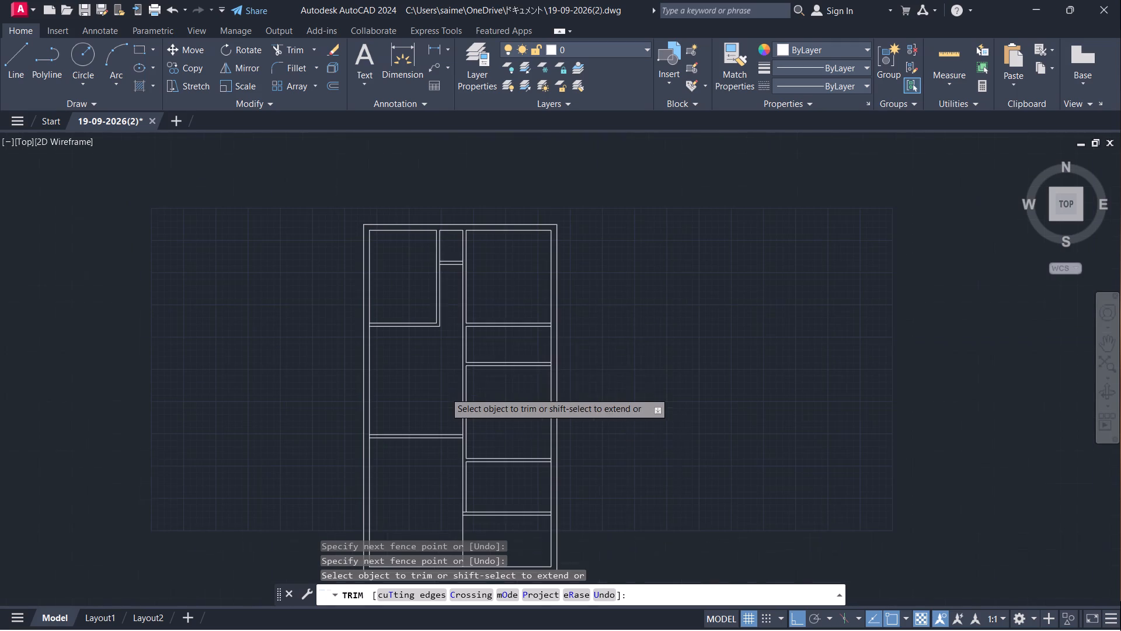
scroll(455, 217, "up", 2)
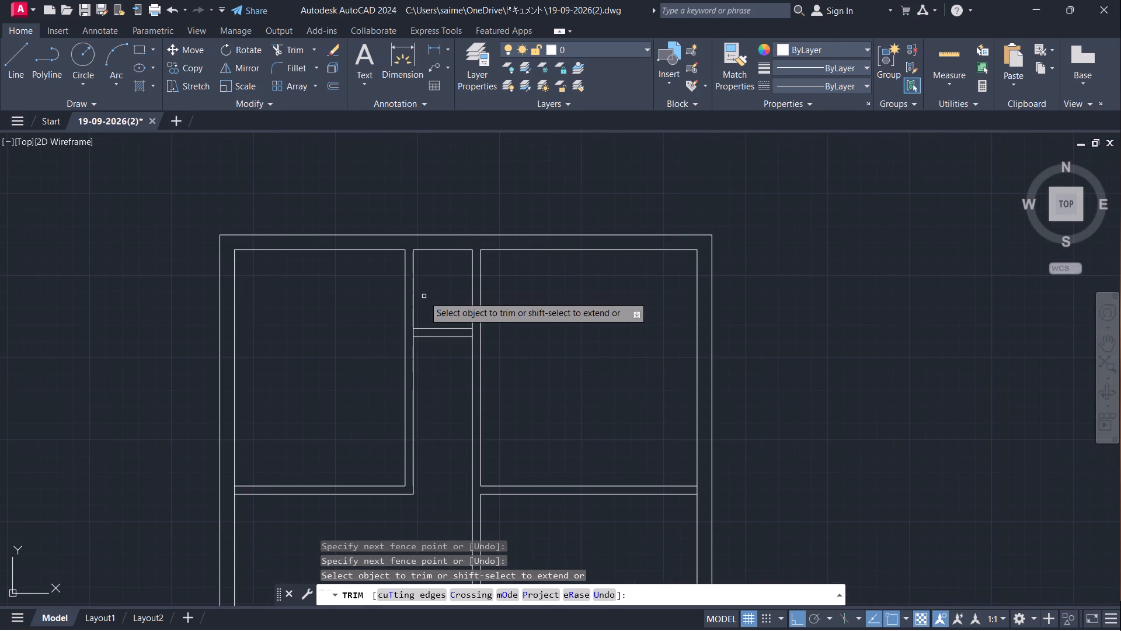
scroll(450, 277, "up", 1)
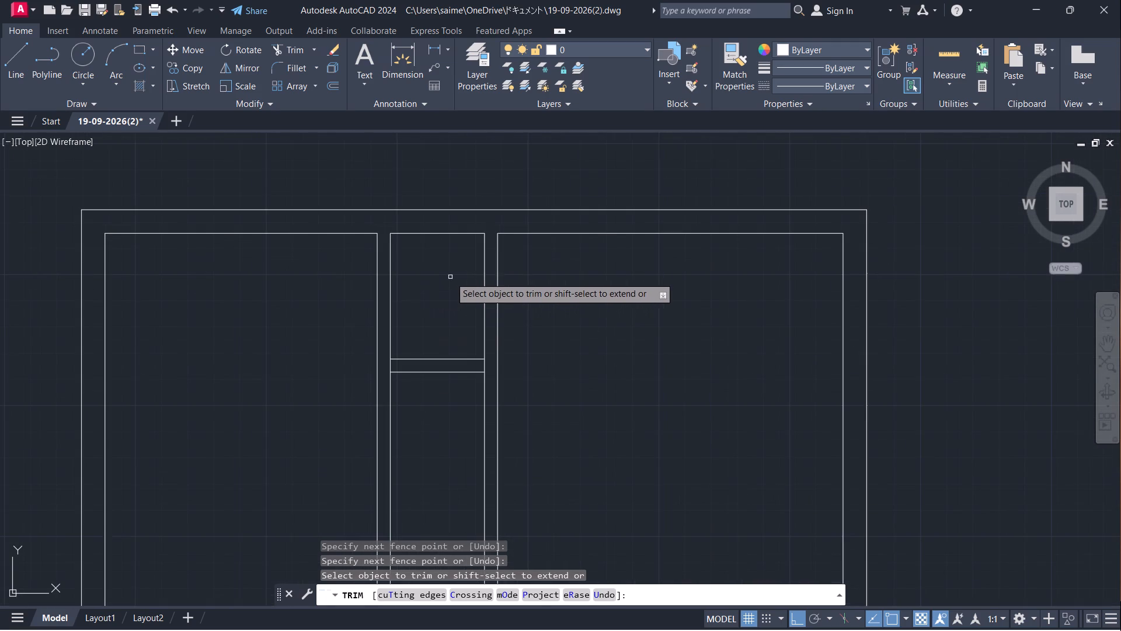
left_click(433, 40)
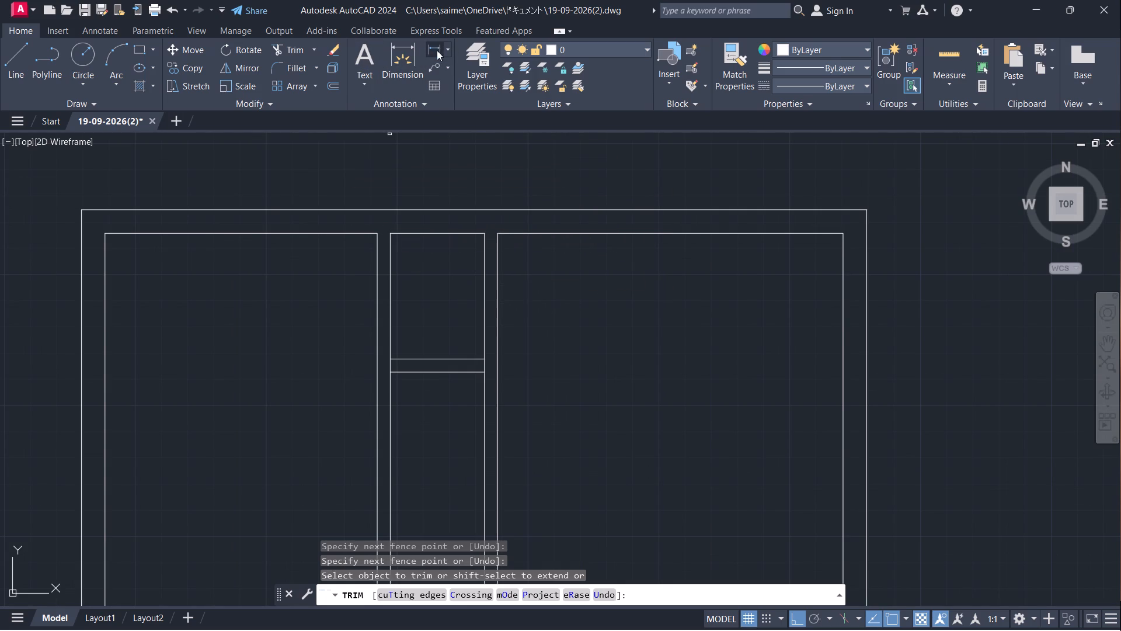
left_click(437, 50)
left_click(434, 238)
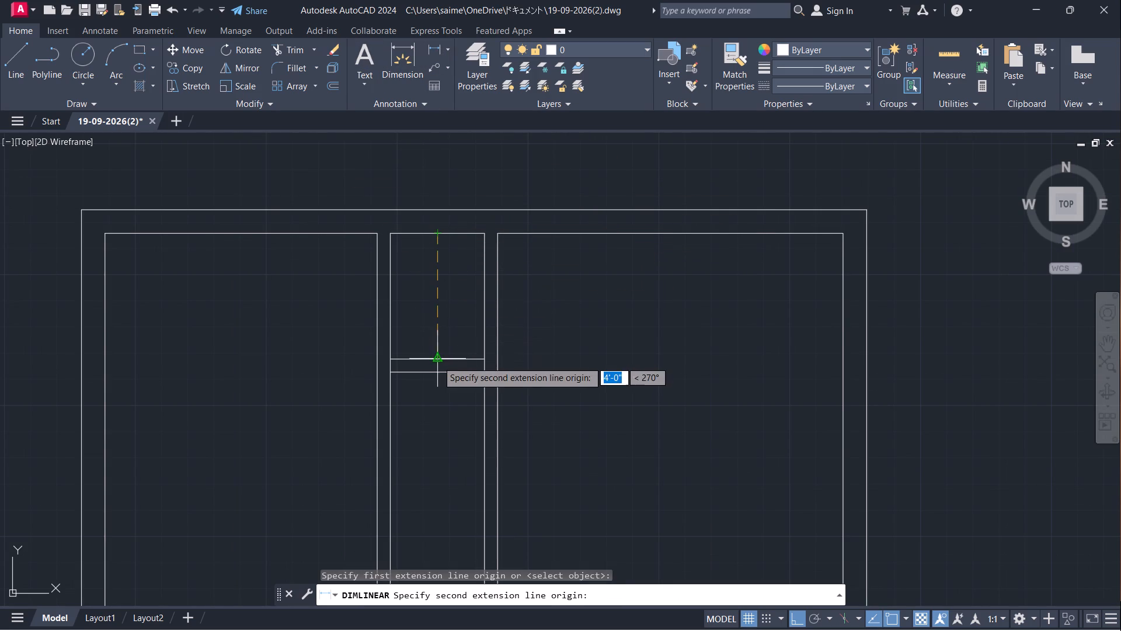
left_click(437, 361)
scroll(426, 316, "up", 3)
scroll(430, 308, "down", 2)
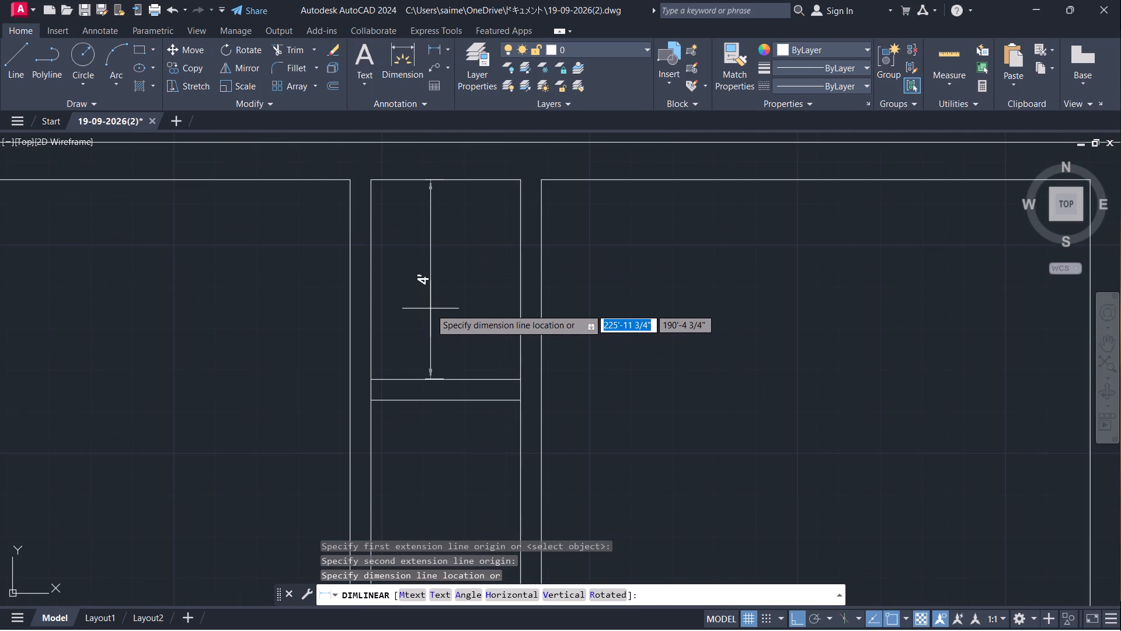
key("Escape")
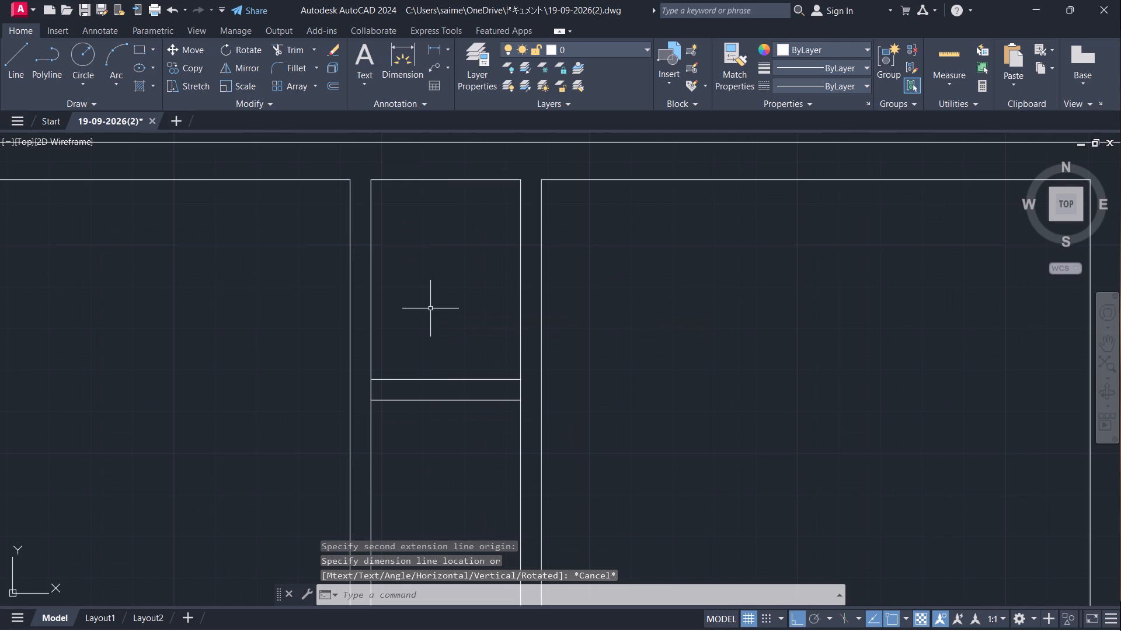
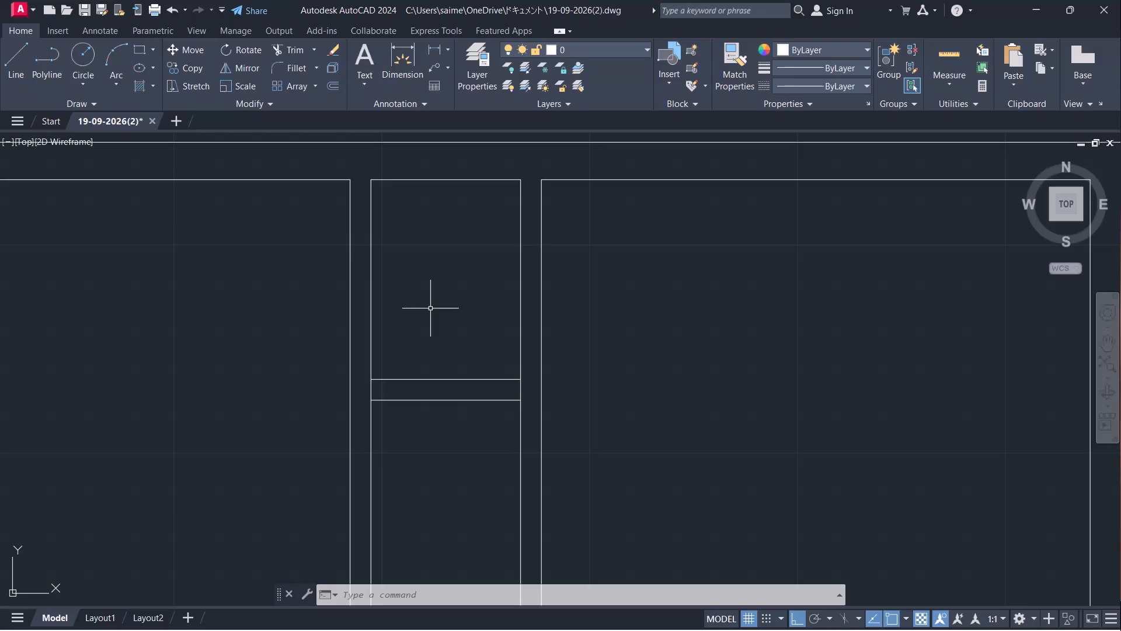
Examine the floor plan's room layout and trimmed wall junctions, from the upper rooms and narrow passage down to the lower partitions.
scroll(402, 327, "down", 2)
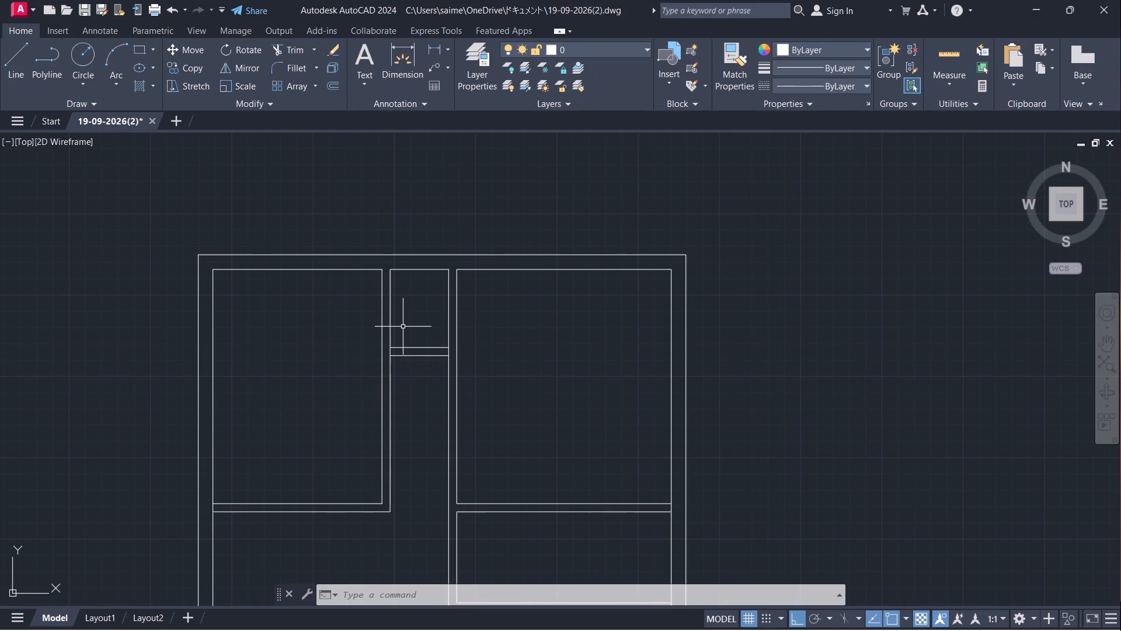
middle_click_drag(793, 511, 811, 432)
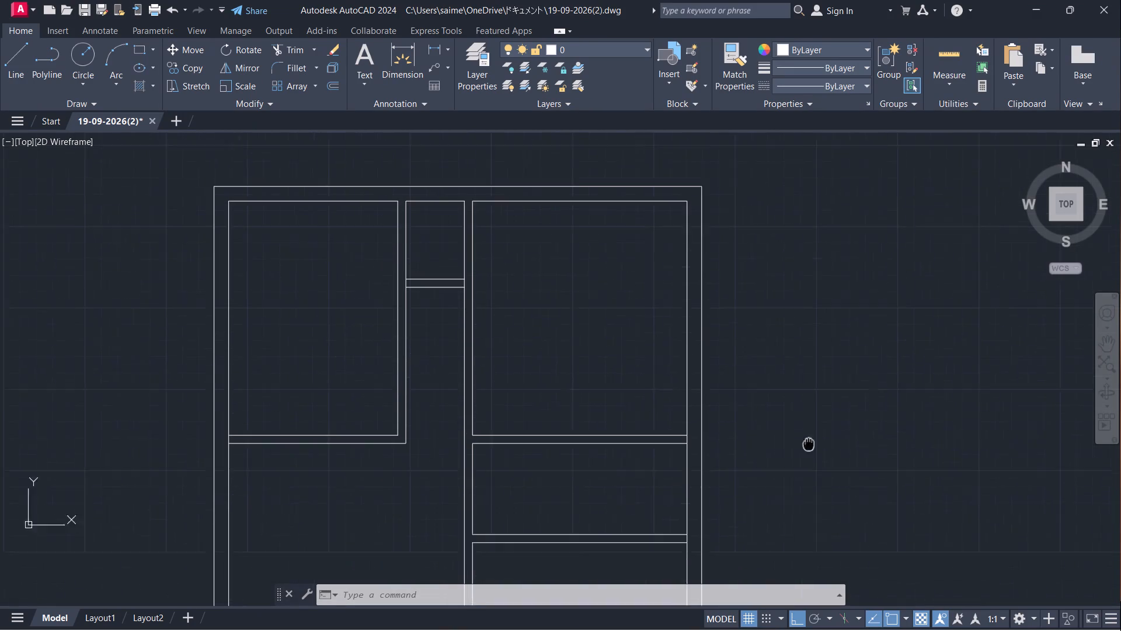
middle_click_drag(811, 432, 824, 406)
scroll(843, 402, "down", 1)
middle_click_drag(844, 402, 873, 383)
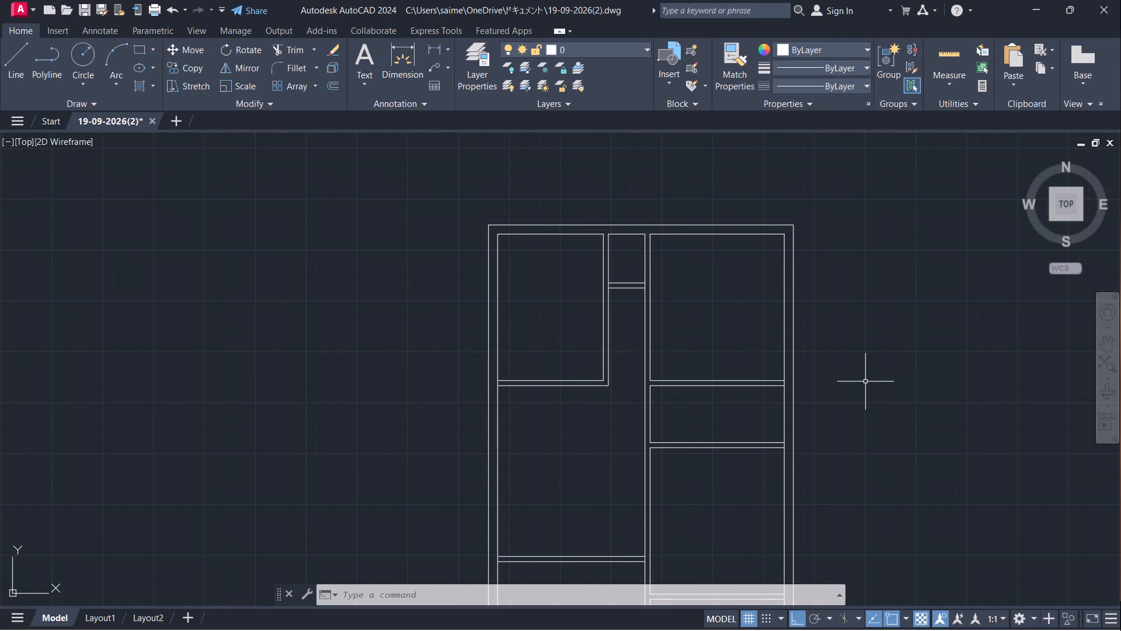
middle_click_drag(702, 488, 716, 396)
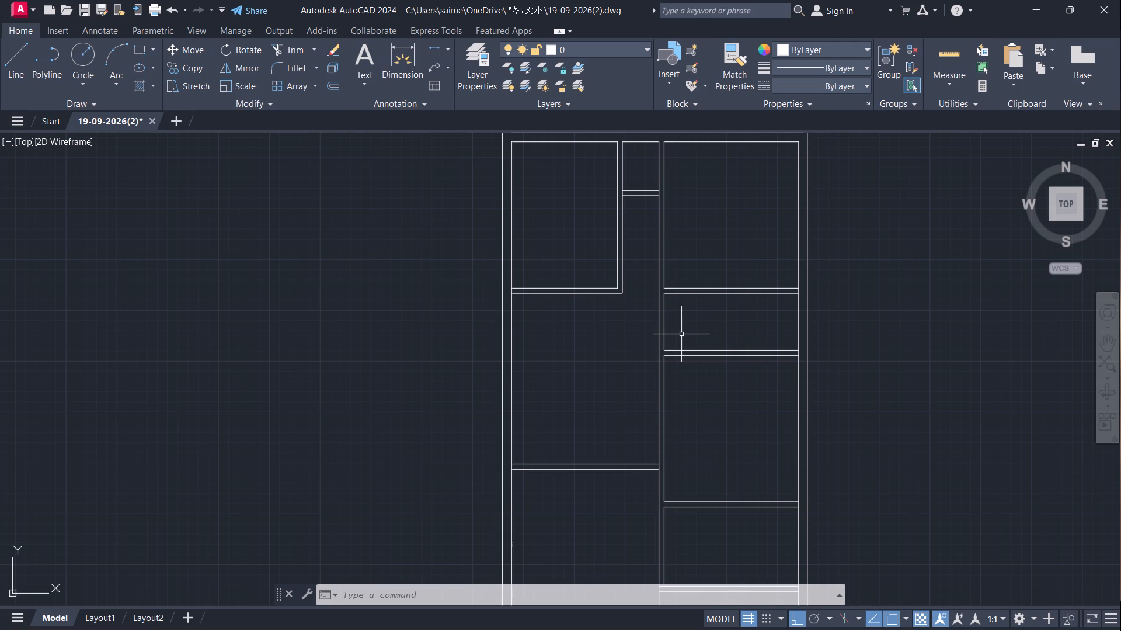
middle_click_drag(685, 220, 666, 286)
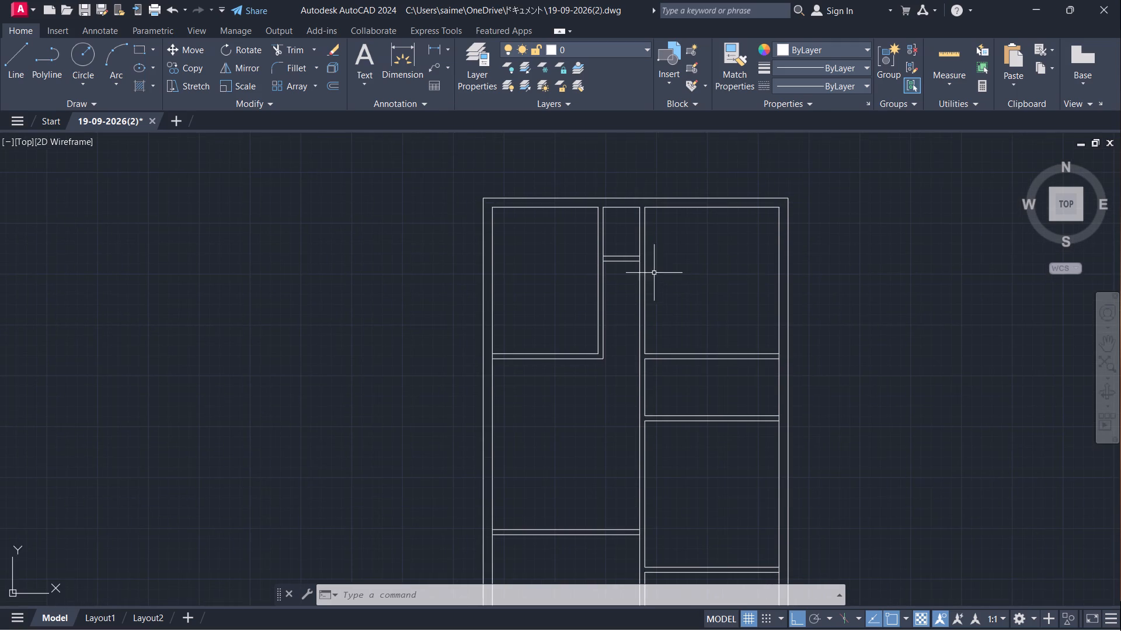
scroll(622, 267, "up", 2)
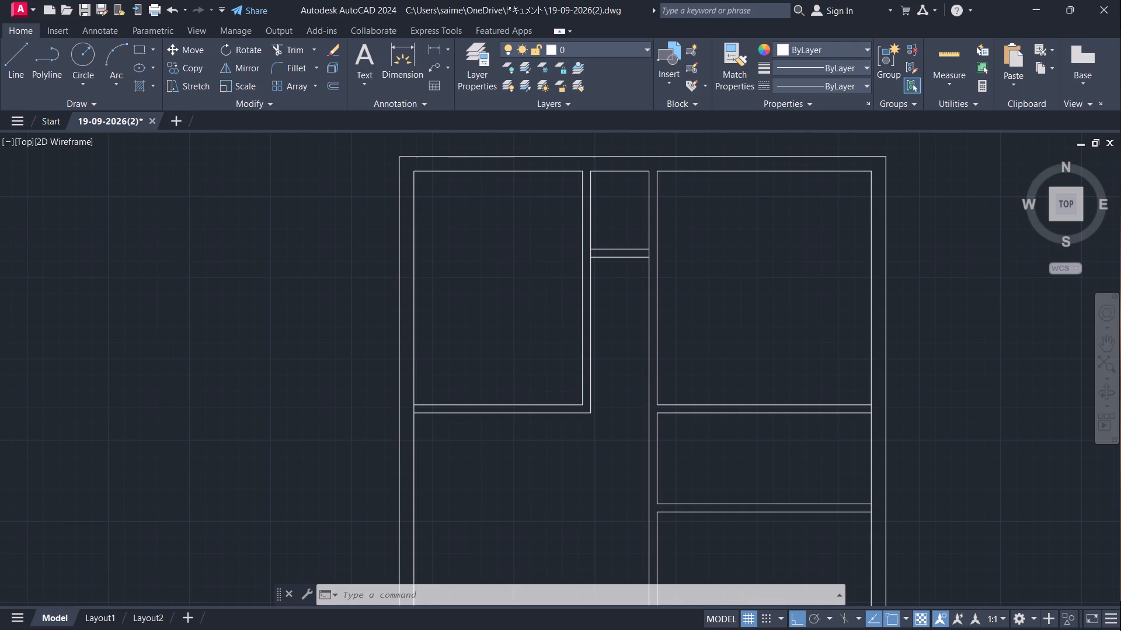
scroll(426, 257, "down", 1)
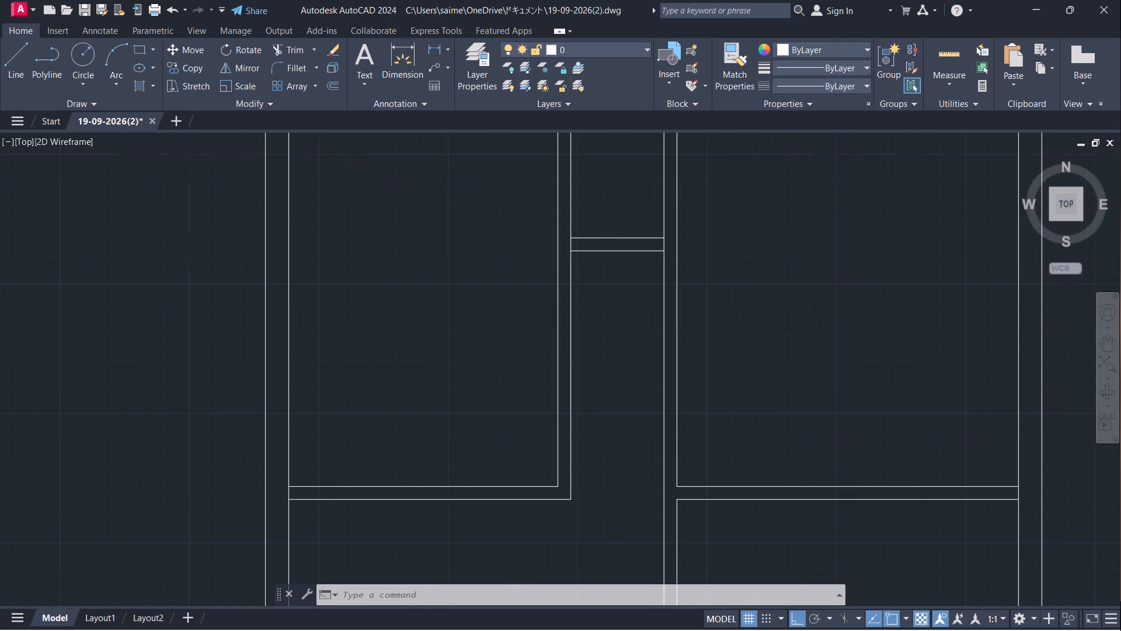
middle_click_drag(426, 258, 401, 318)
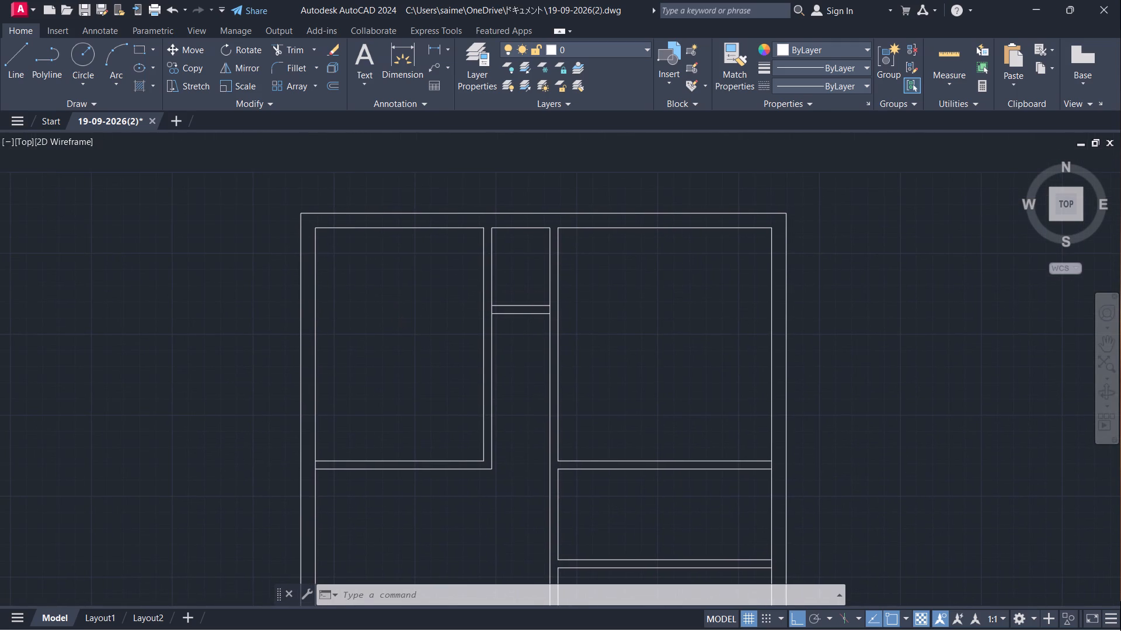
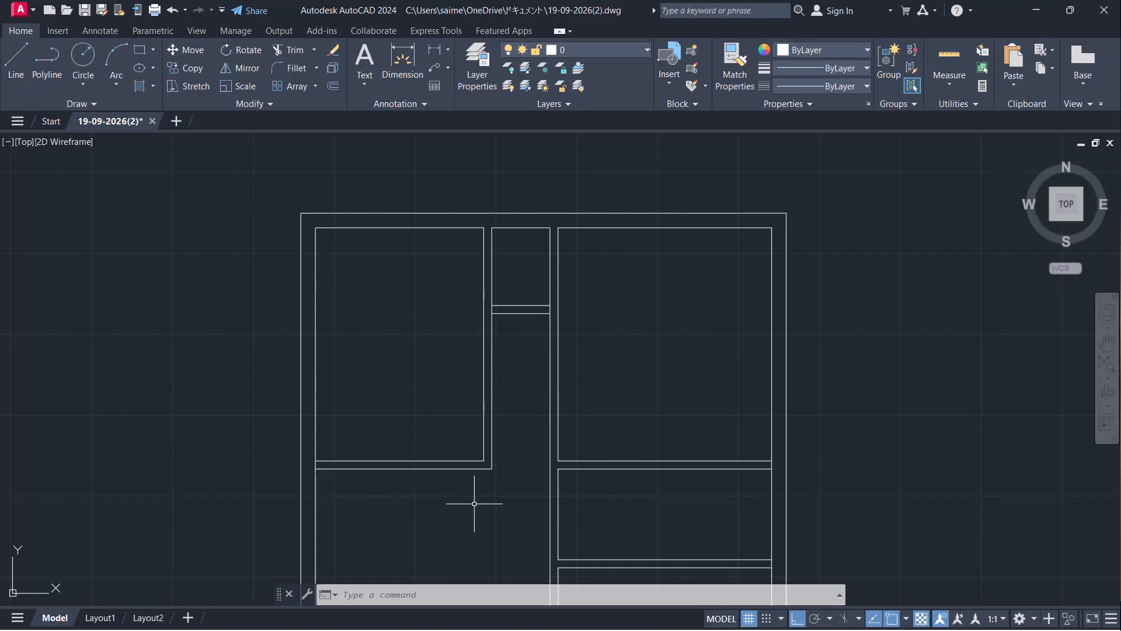
Draw a 3' door opening in the wall between the passage and the upper-right room, offset 3" from the room's lower corner.
key("l")
key("Return")
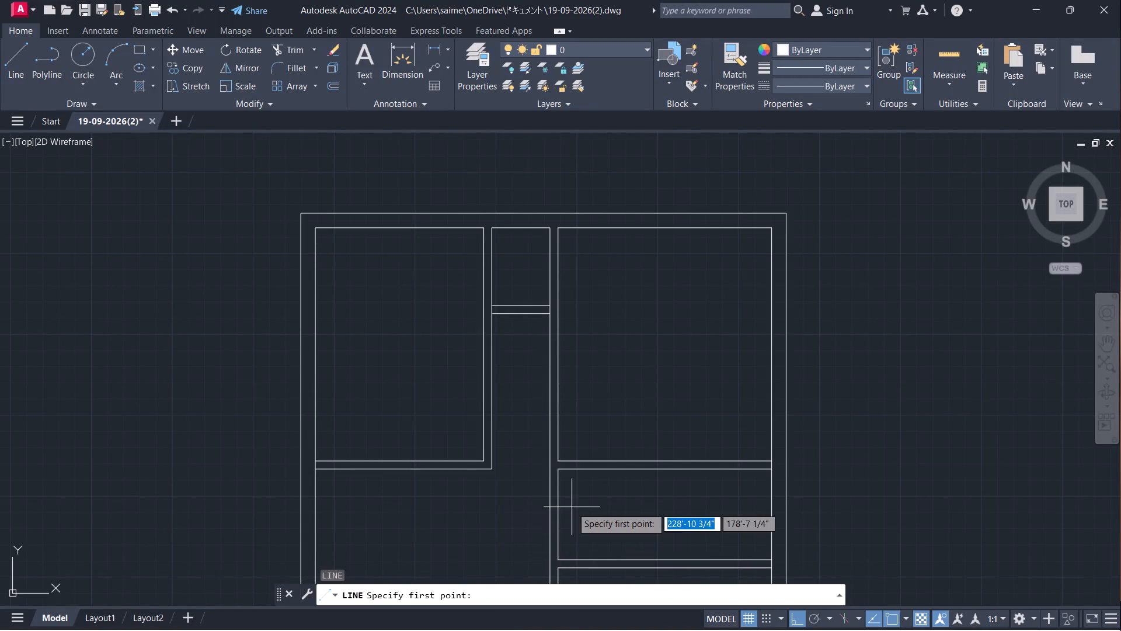
middle_click_drag(538, 516, 530, 480)
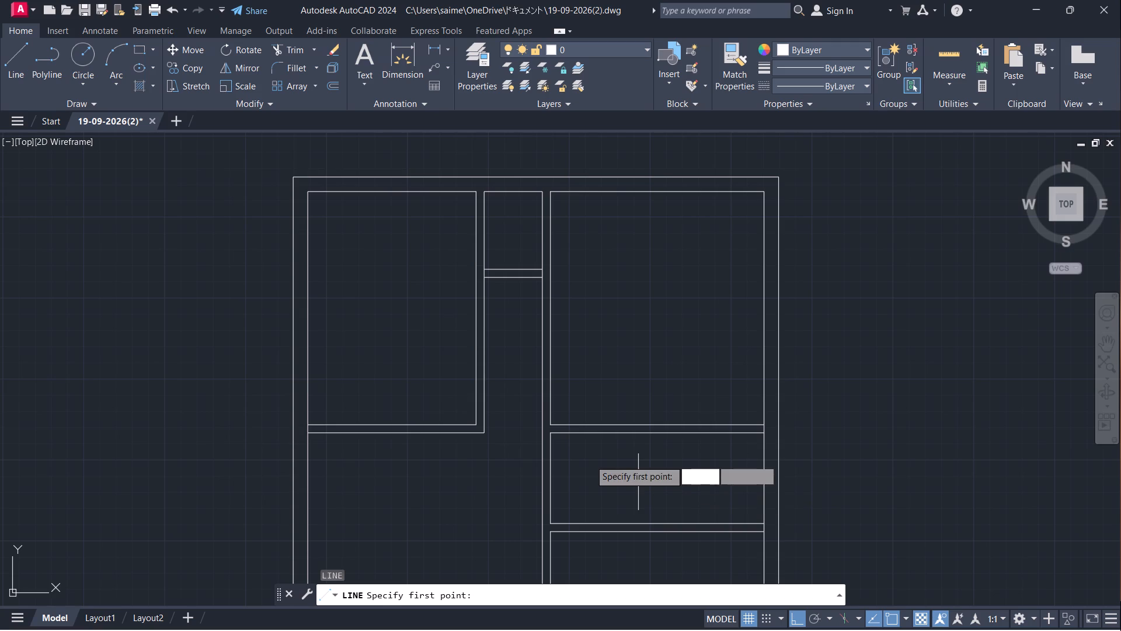
left_click(553, 422)
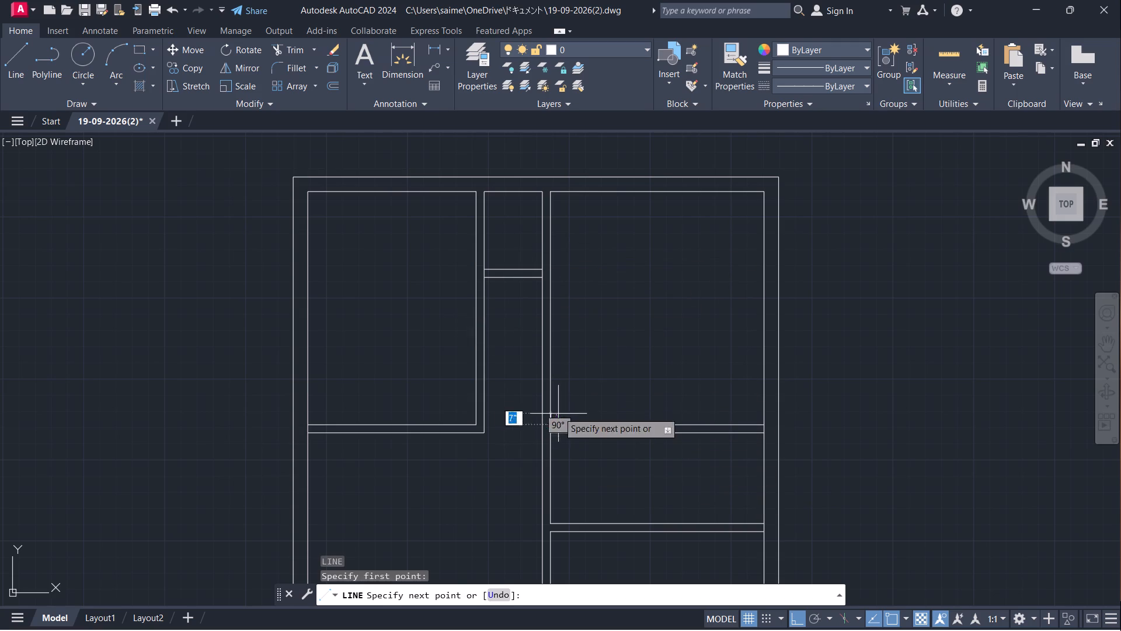
type("3\"")
key("Return")
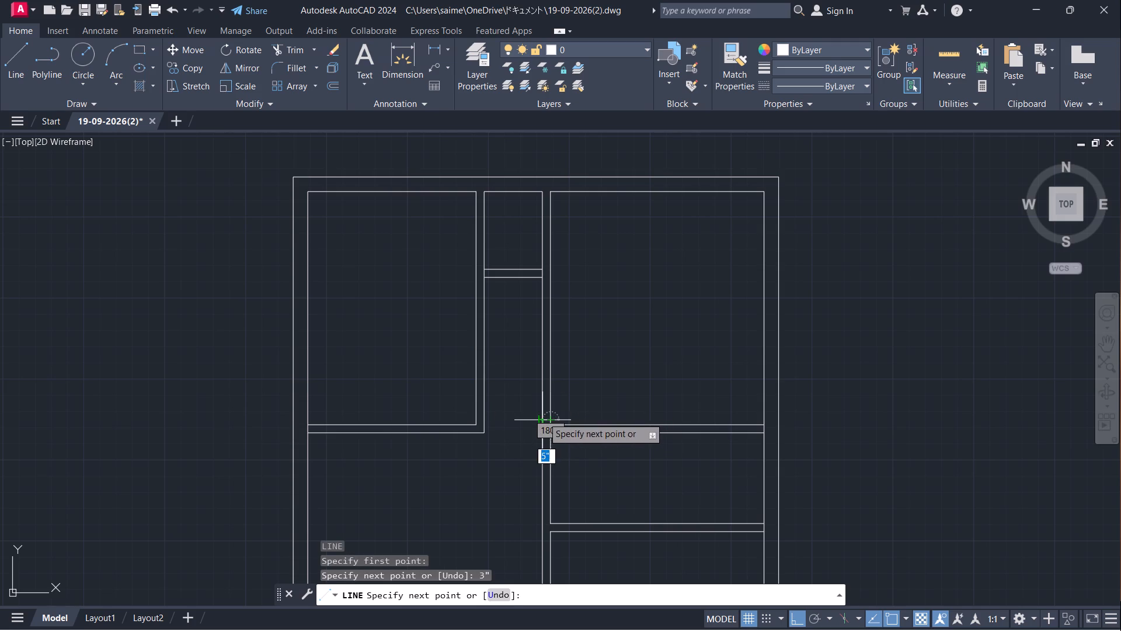
left_click(543, 417)
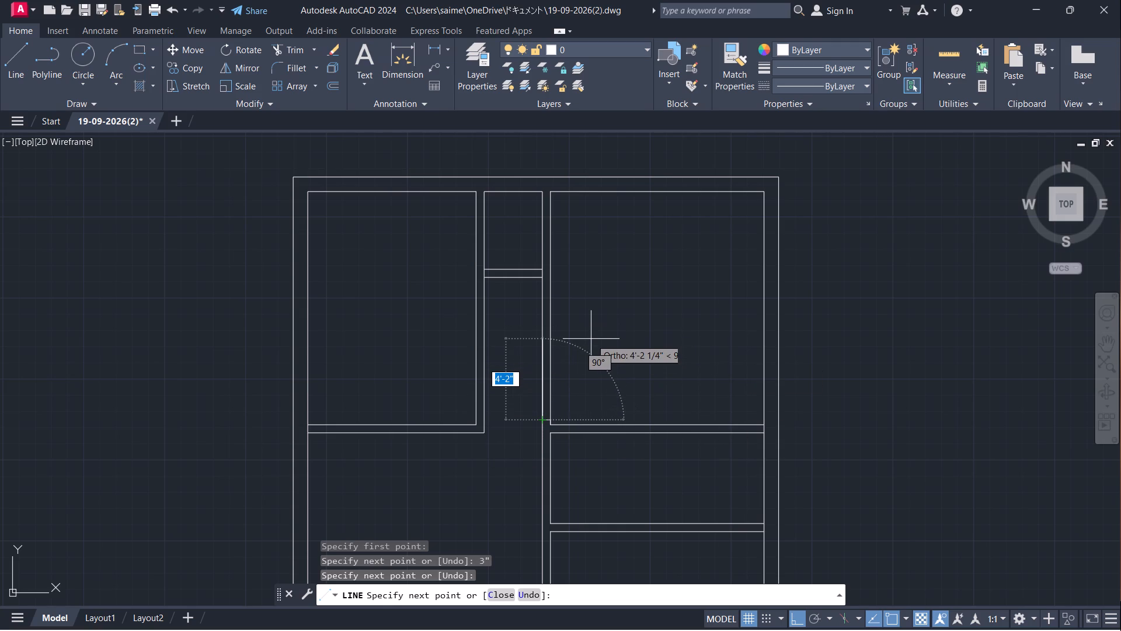
type("3'")
key("Return")
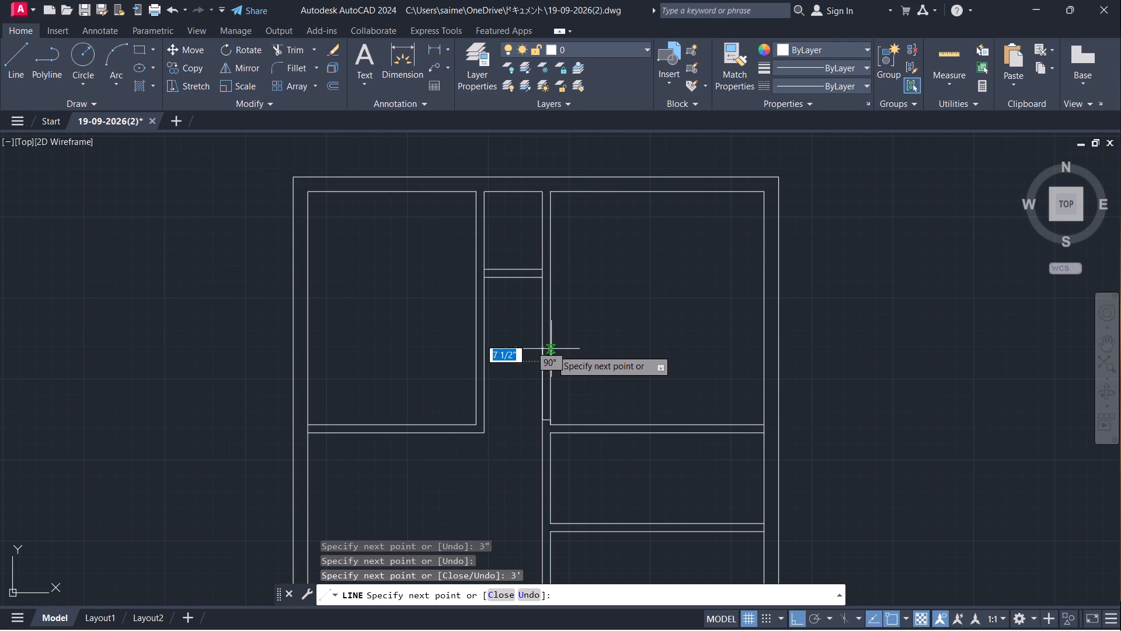
left_click(552, 359)
key("Escape")
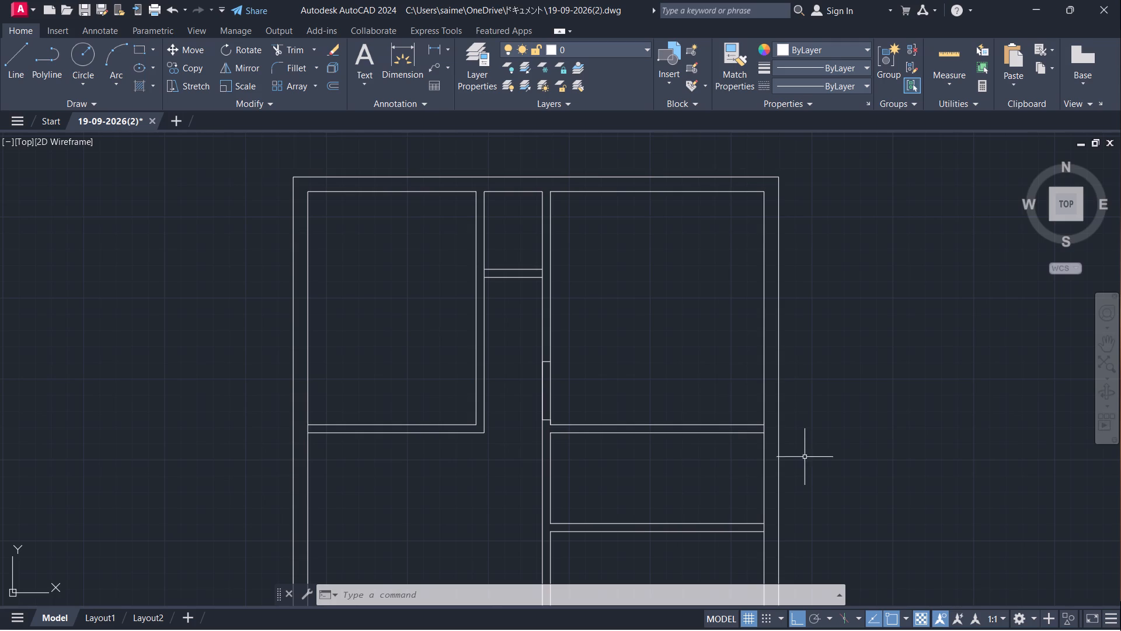
Copy the two door jamb lines straight across the passage onto the upper-left room's partition wall.
scroll(554, 349, "up", 3)
left_click(521, 391)
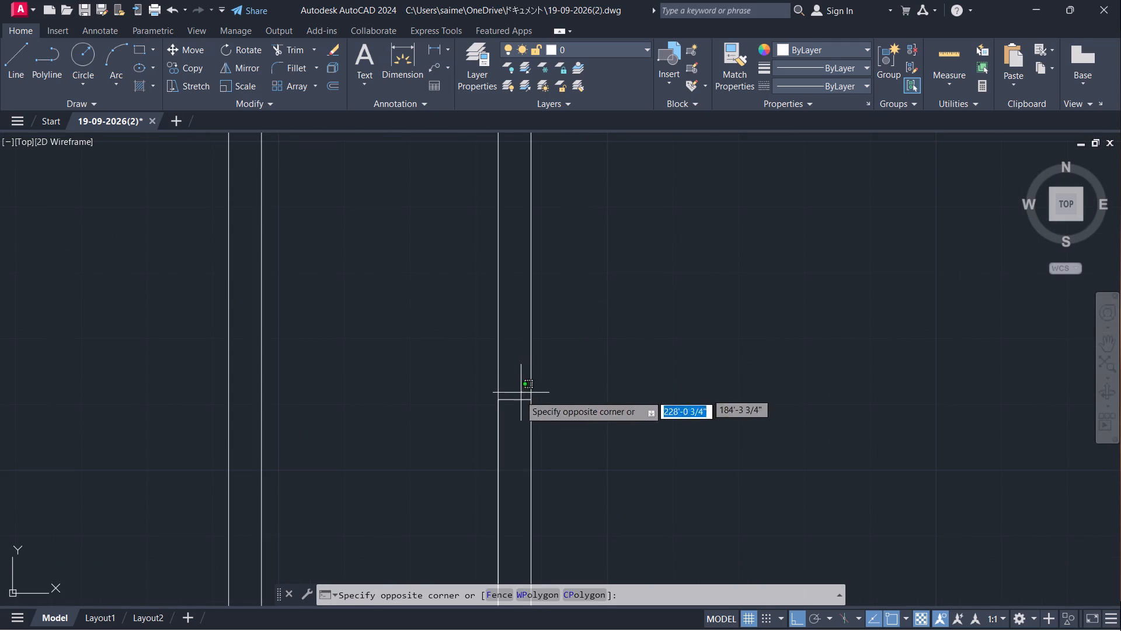
middle_click_drag(509, 431, 621, 217)
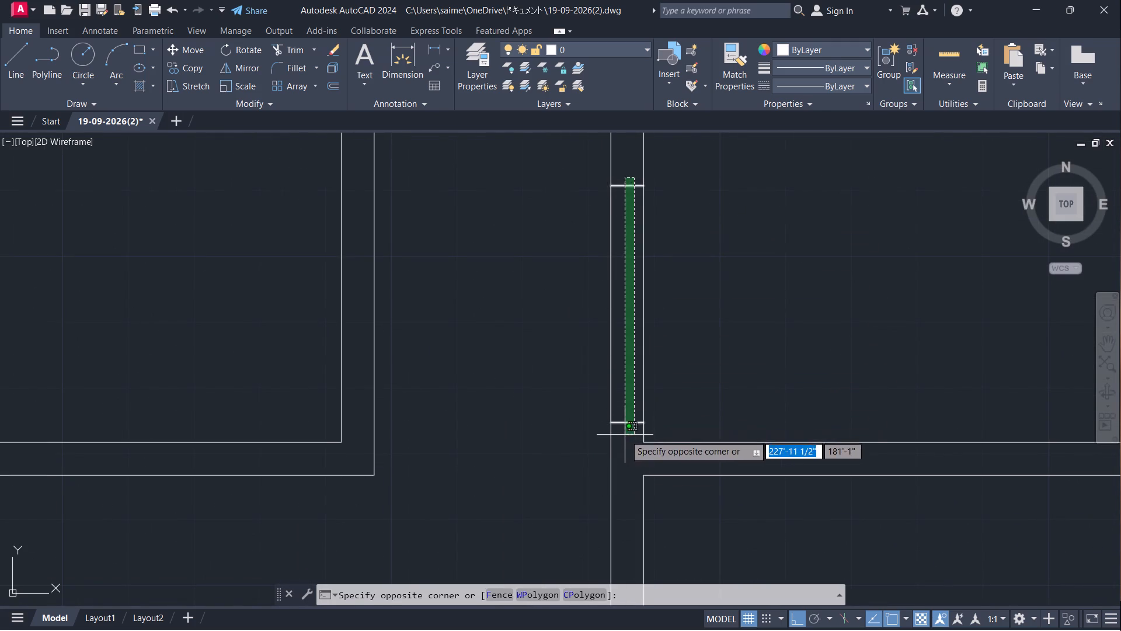
left_click(625, 439)
key("v")
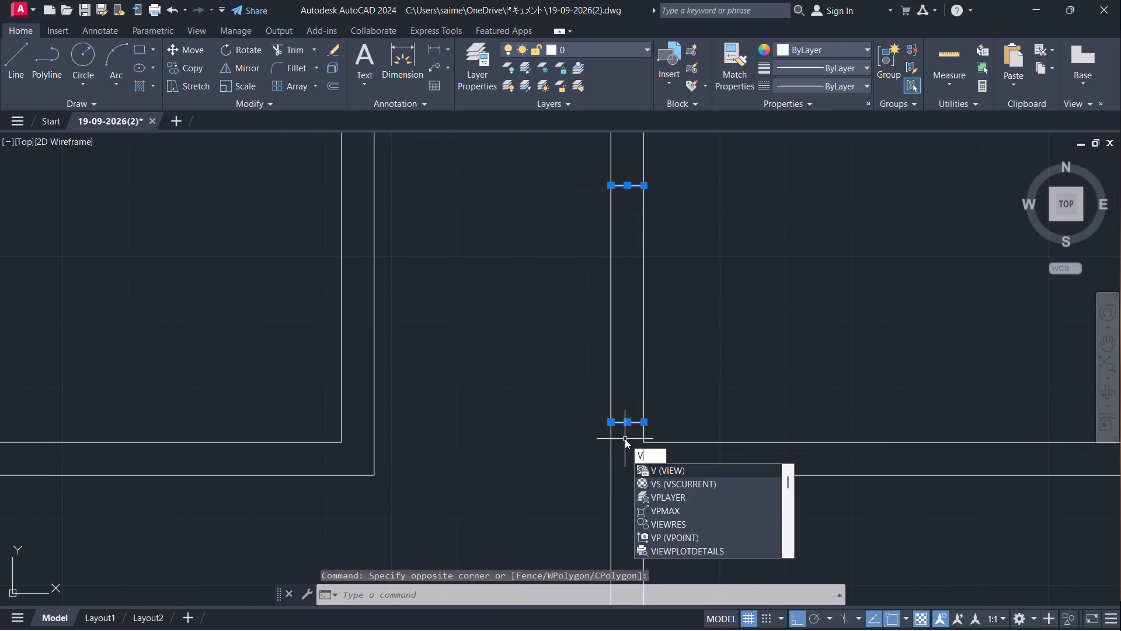
key("BackSpace")
type("CO")
key("Return")
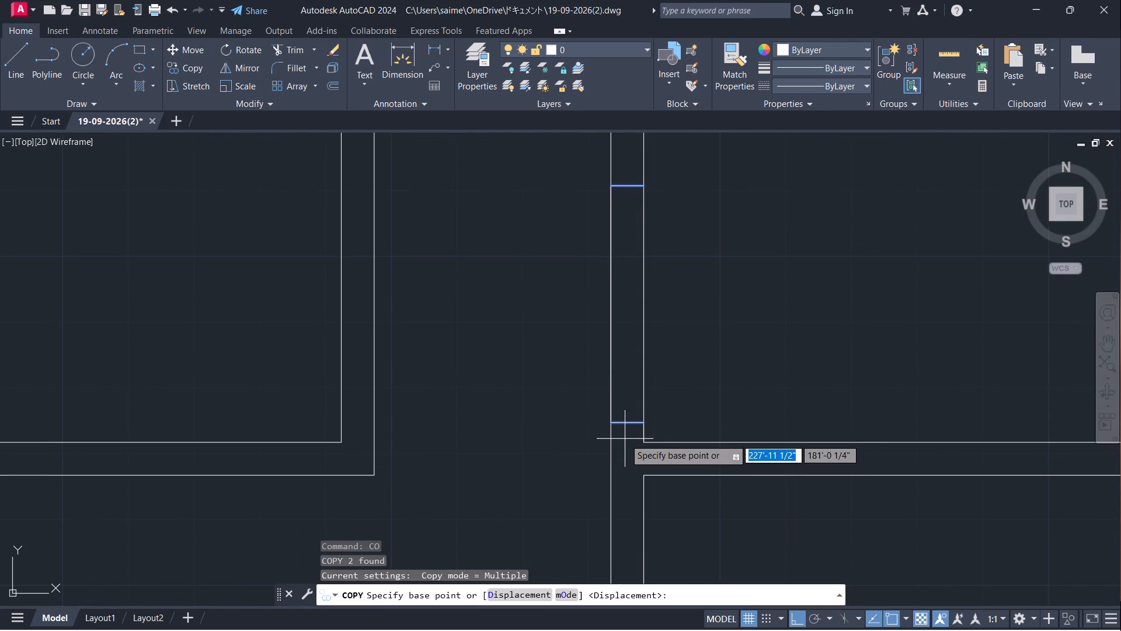
left_click(643, 443)
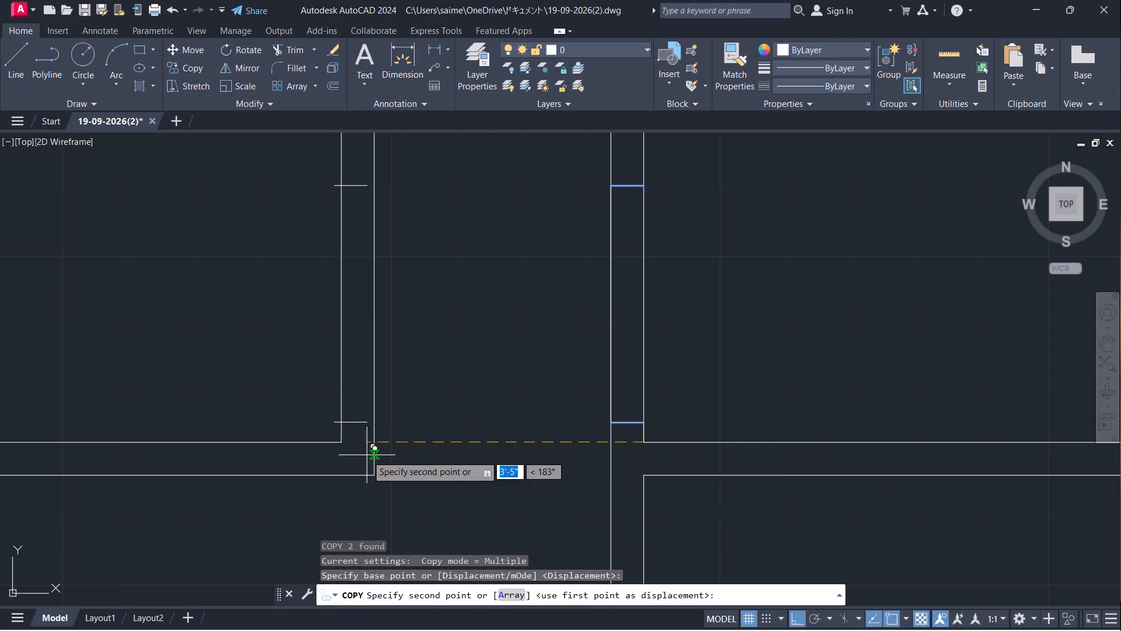
left_click(374, 446)
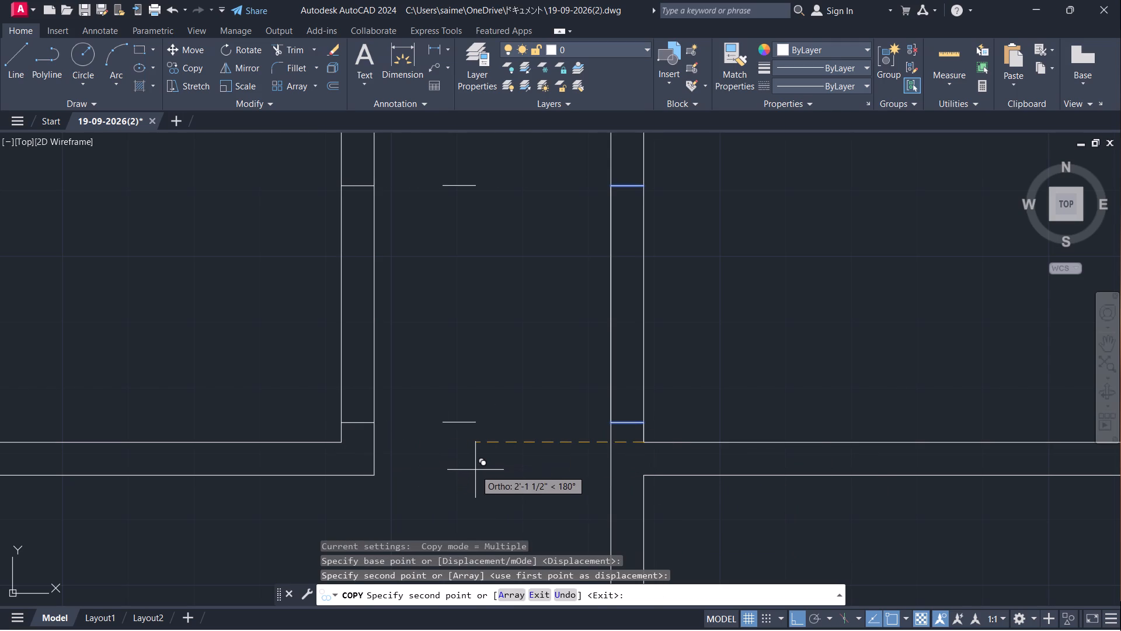
key("Escape")
Draw a 2'6" door opening in the left wall of the small room below the upper-right room, 3" from its upper corner.
scroll(469, 459, "down", 2)
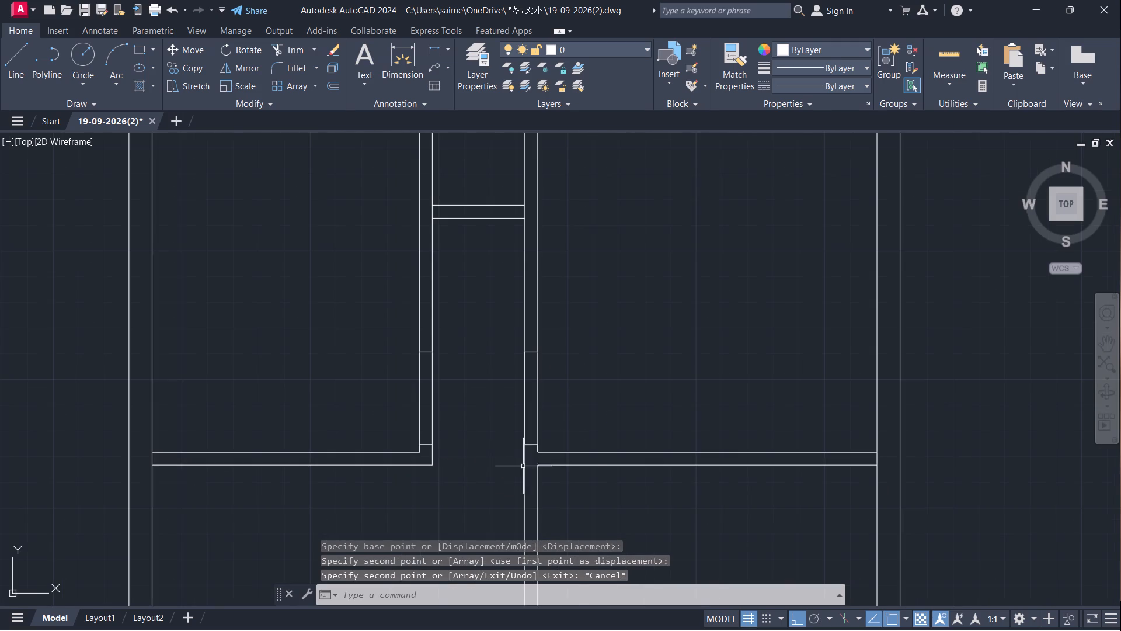
middle_click_drag(634, 515, 694, 271)
scroll(693, 254, "down", 1)
middle_click_drag(693, 269, 625, 230)
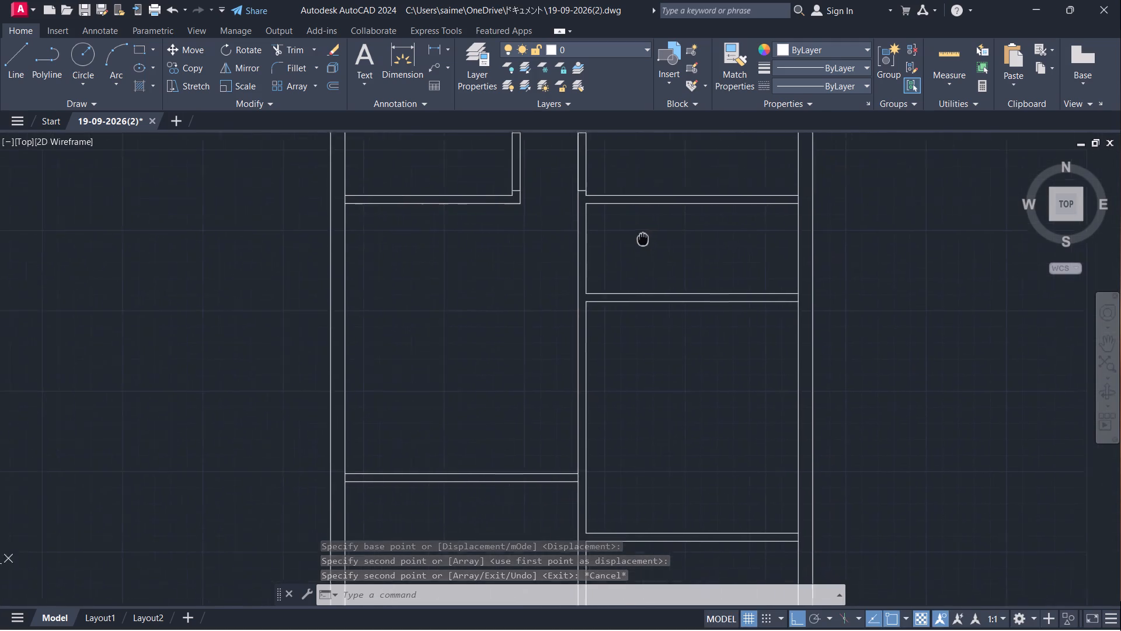
middle_click_drag(625, 230, 608, 215)
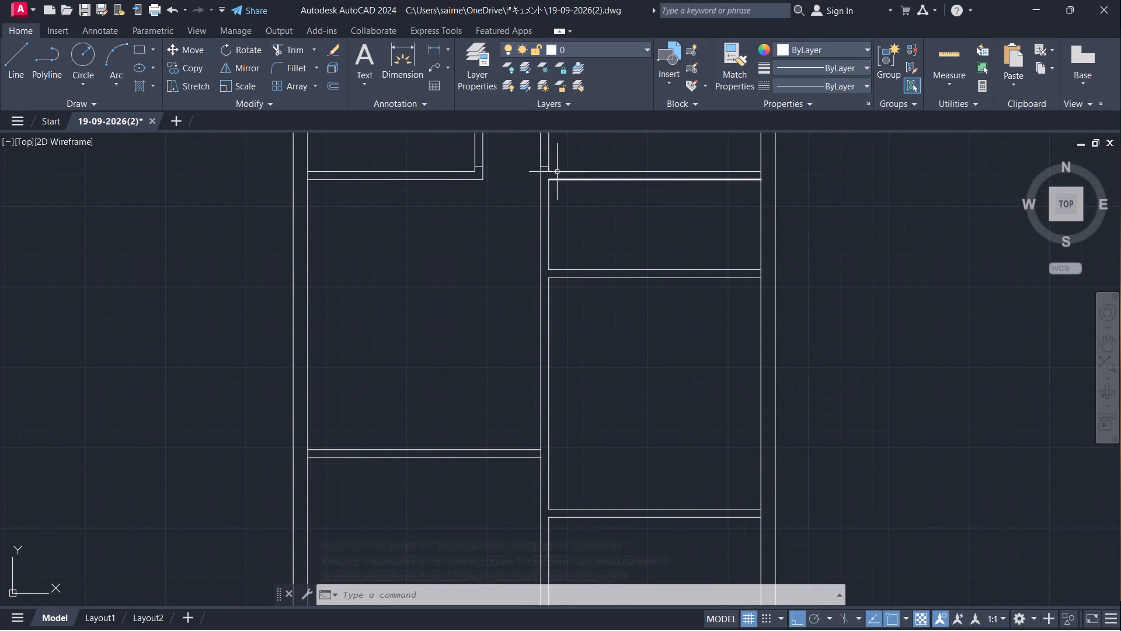
scroll(554, 171, "up", 1)
key("l")
key("Return")
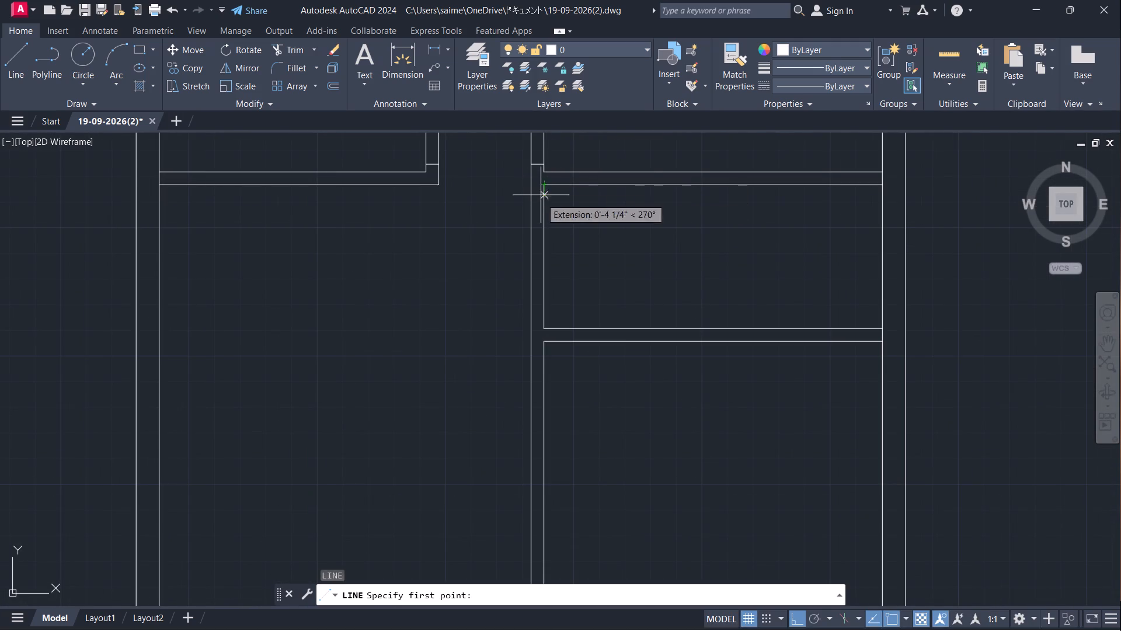
left_click(547, 186)
type("3\"")
key("Return")
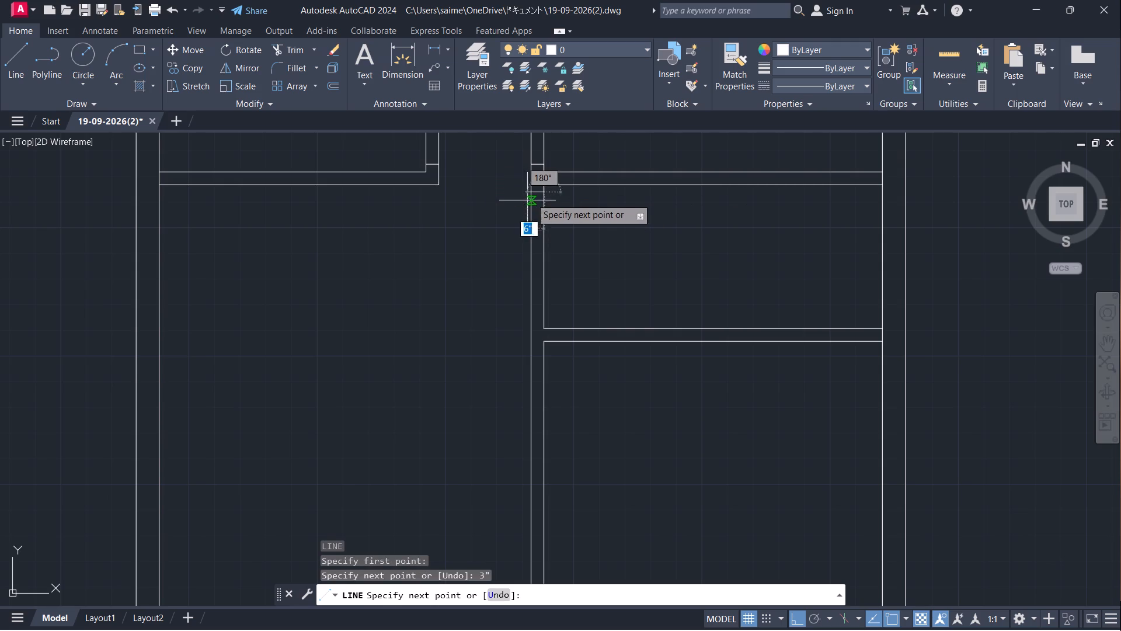
left_click(534, 190)
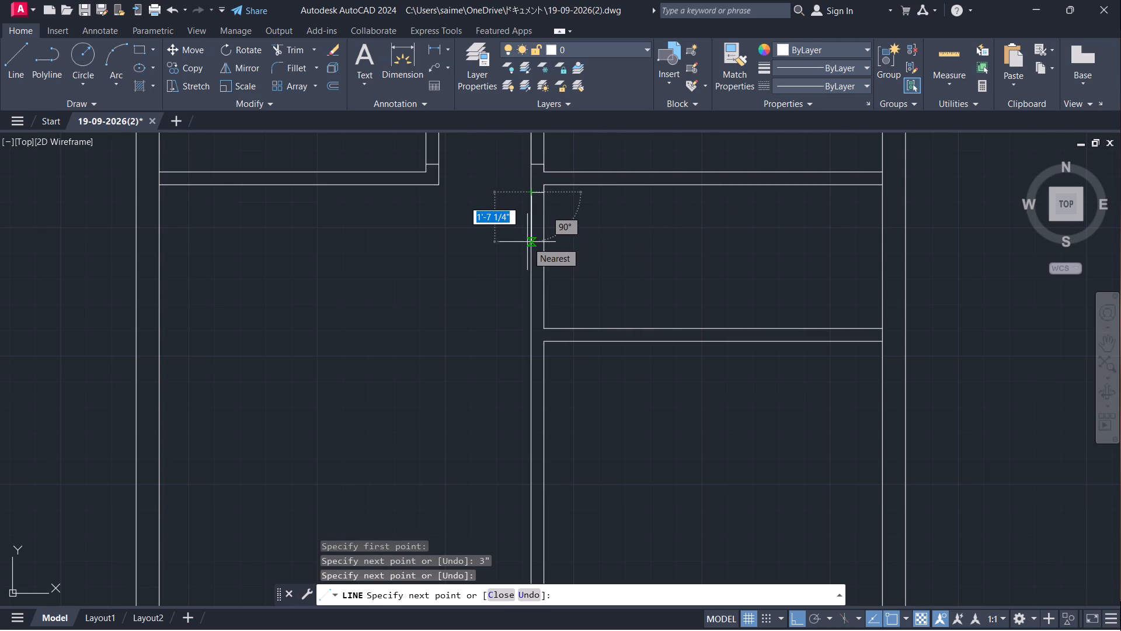
type("2'6\"")
key("Return")
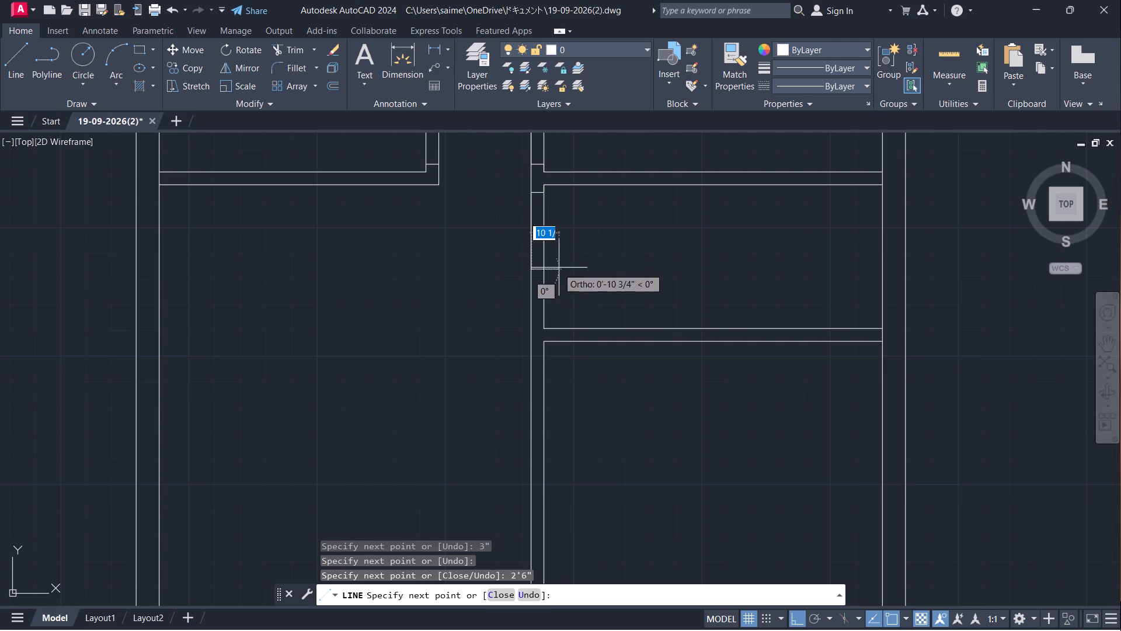
left_click(543, 273)
key("Escape")
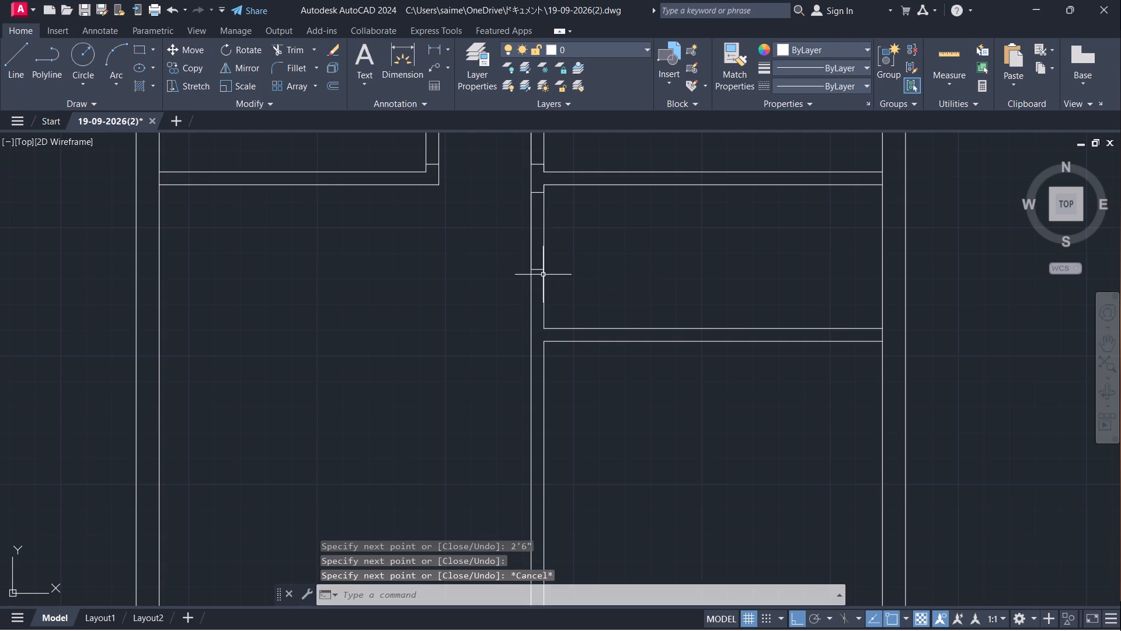
Draw a 3' door opening in the left wall of the middle-right room, starting 3" below its upper corner.
middle_click_drag(566, 376, 503, 331)
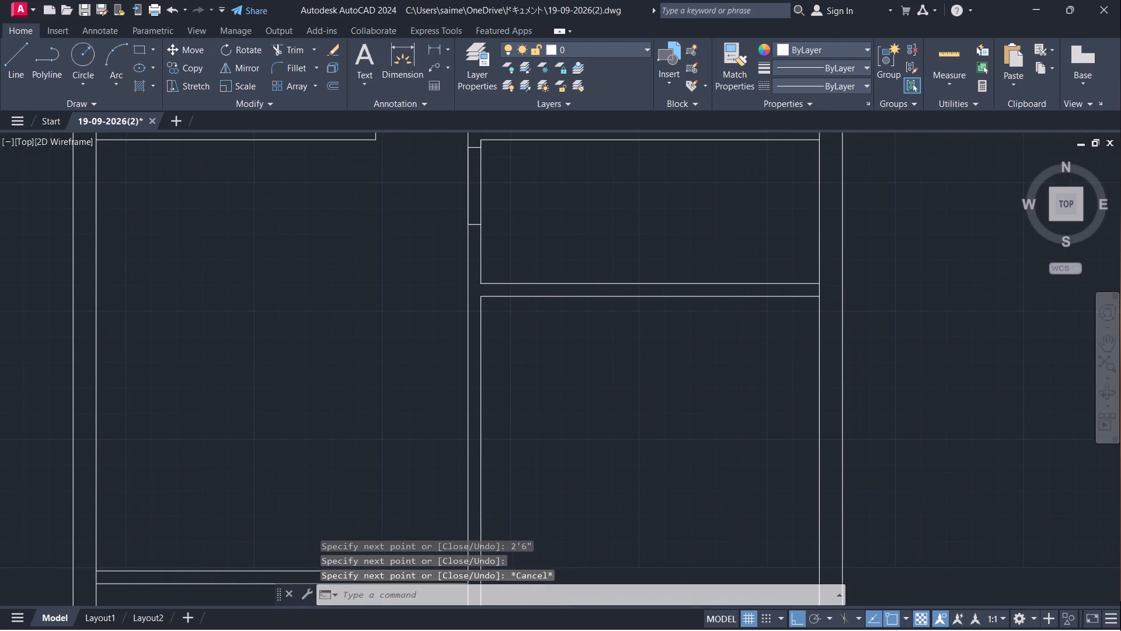
key("l")
key("Return")
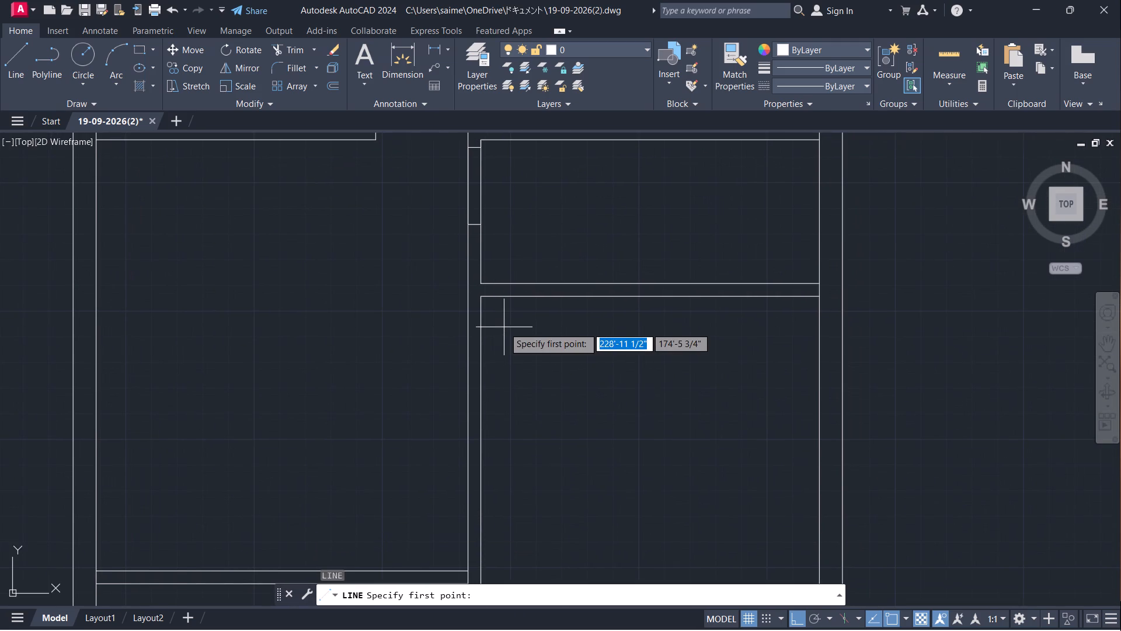
left_click(483, 296)
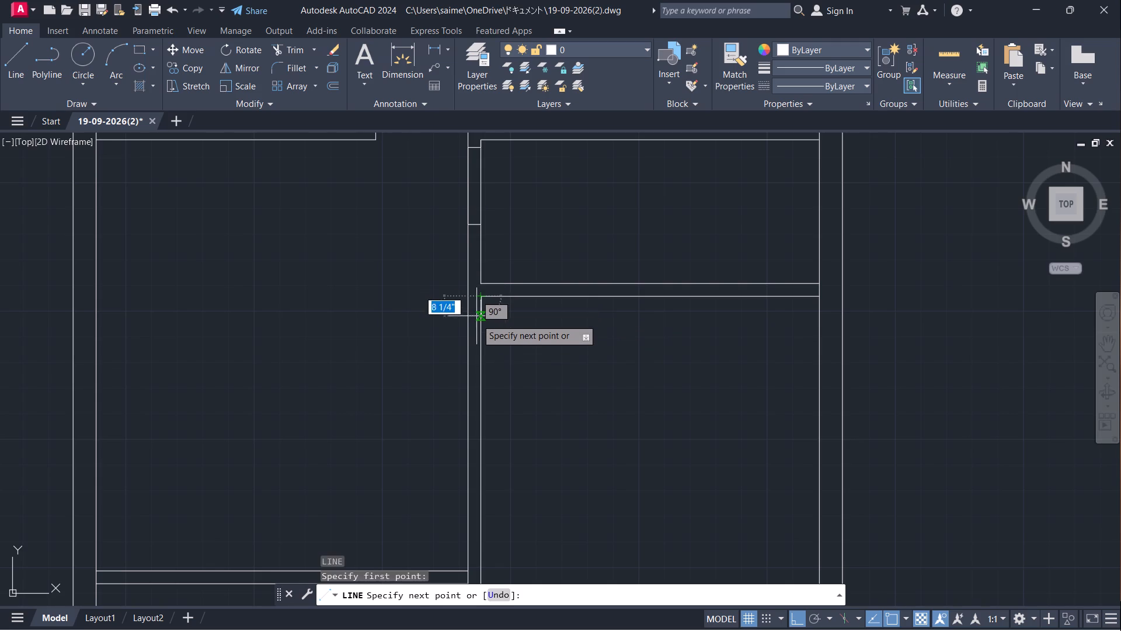
type("3\"")
key("Return")
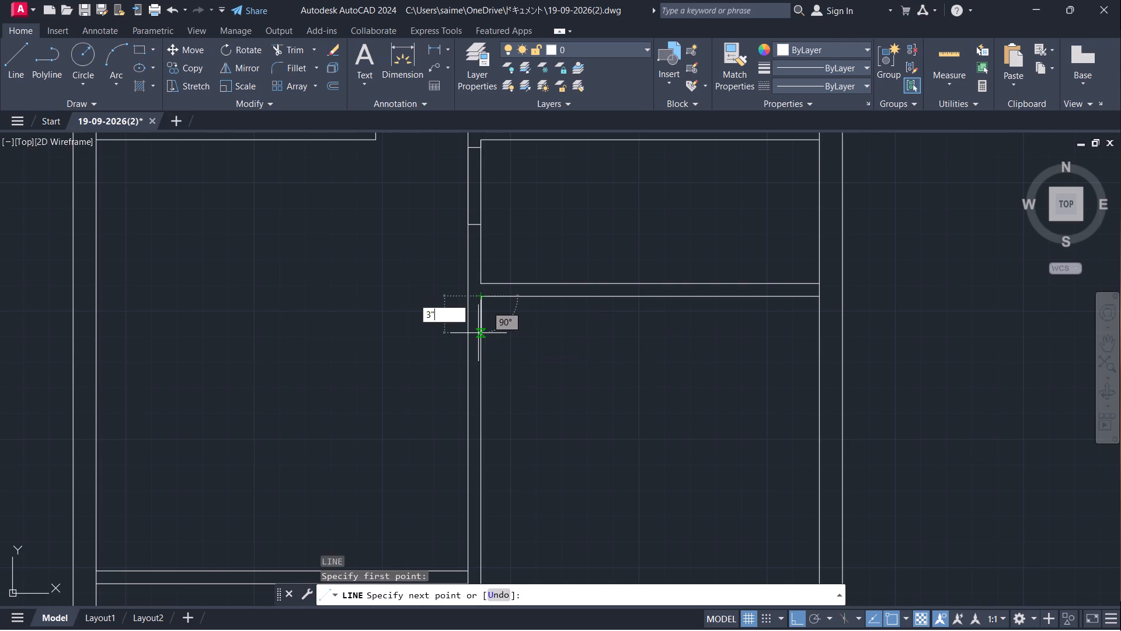
left_click(468, 304)
type("3'")
key("Return")
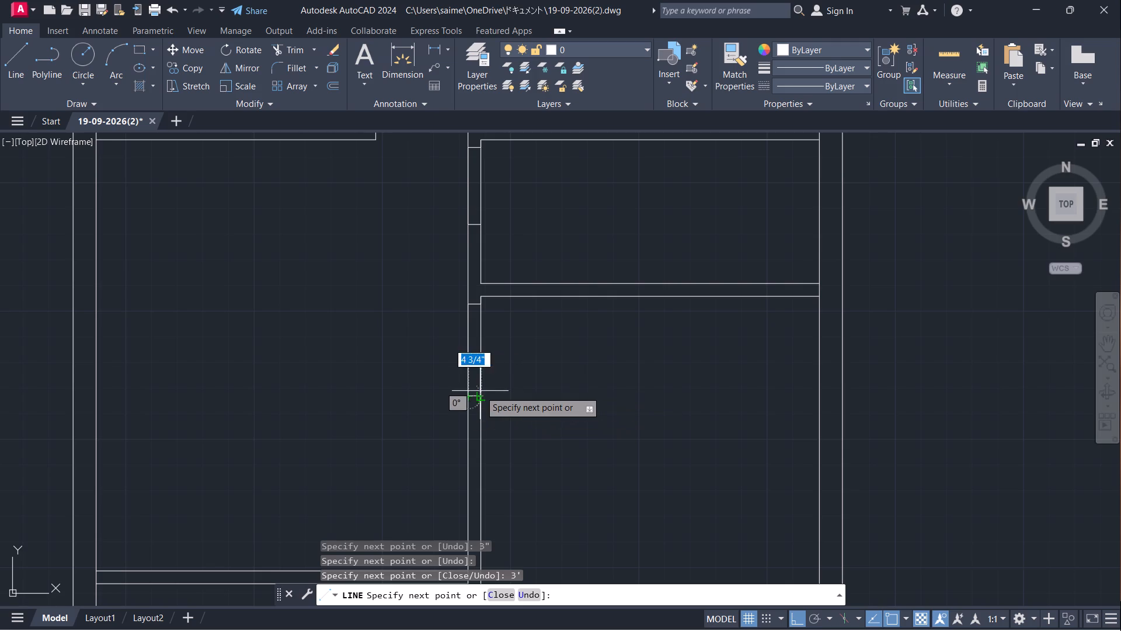
left_click(480, 391)
key("Escape")
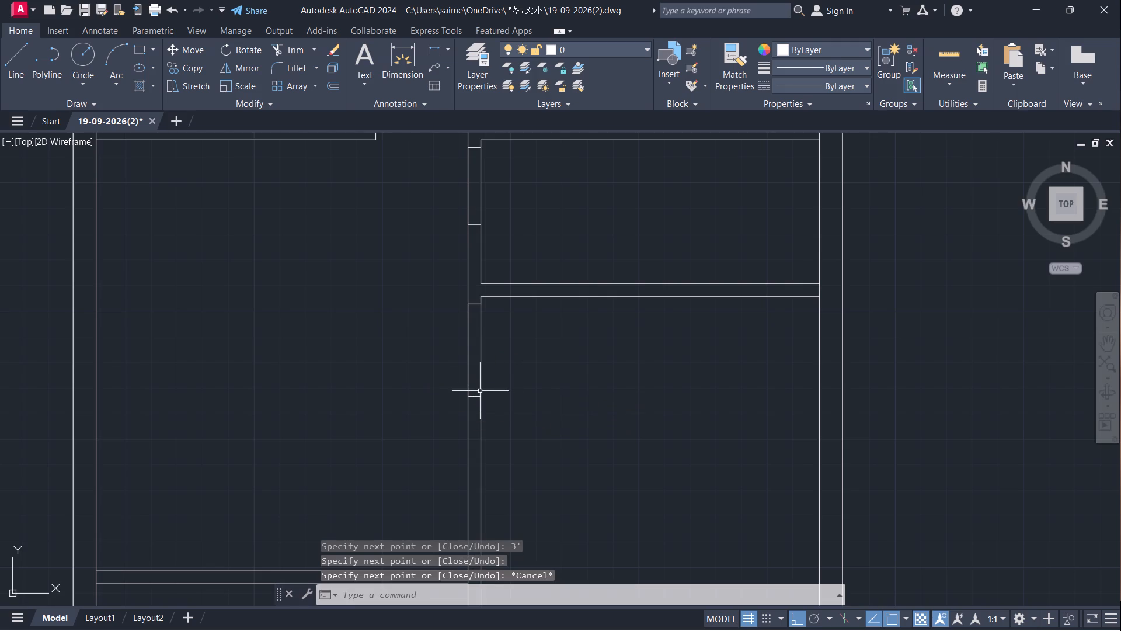
Draw a 3' door opening in the horizontal wall between the middle-left and lower-left rooms, 3" from its right end.
scroll(722, 342, "down", 2)
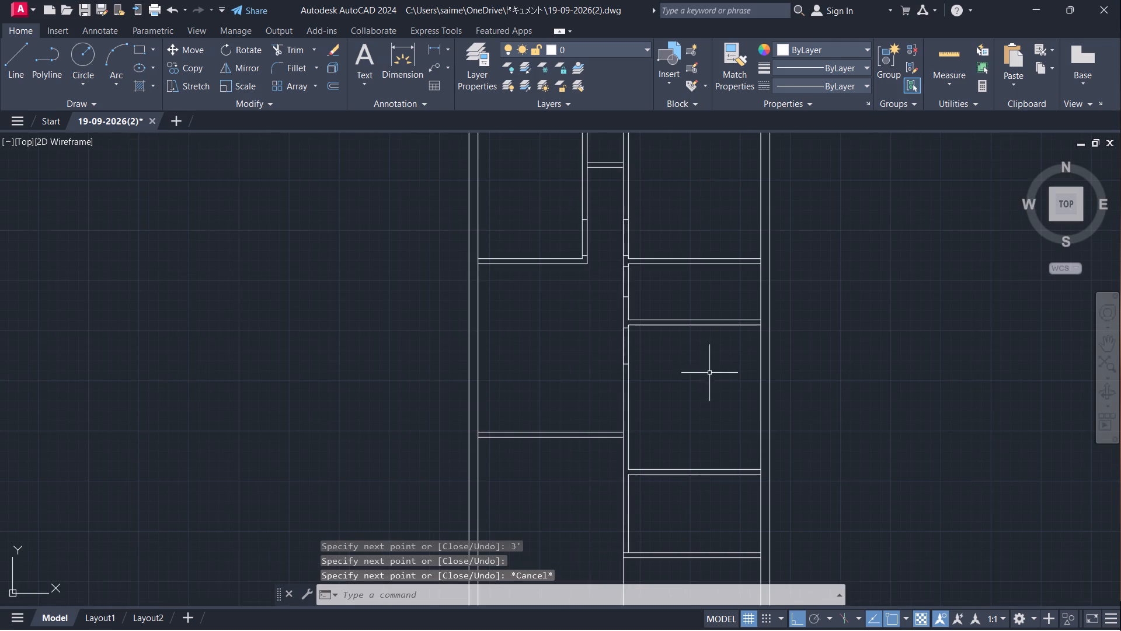
middle_click_drag(690, 393, 696, 324)
scroll(636, 359, "up", 1)
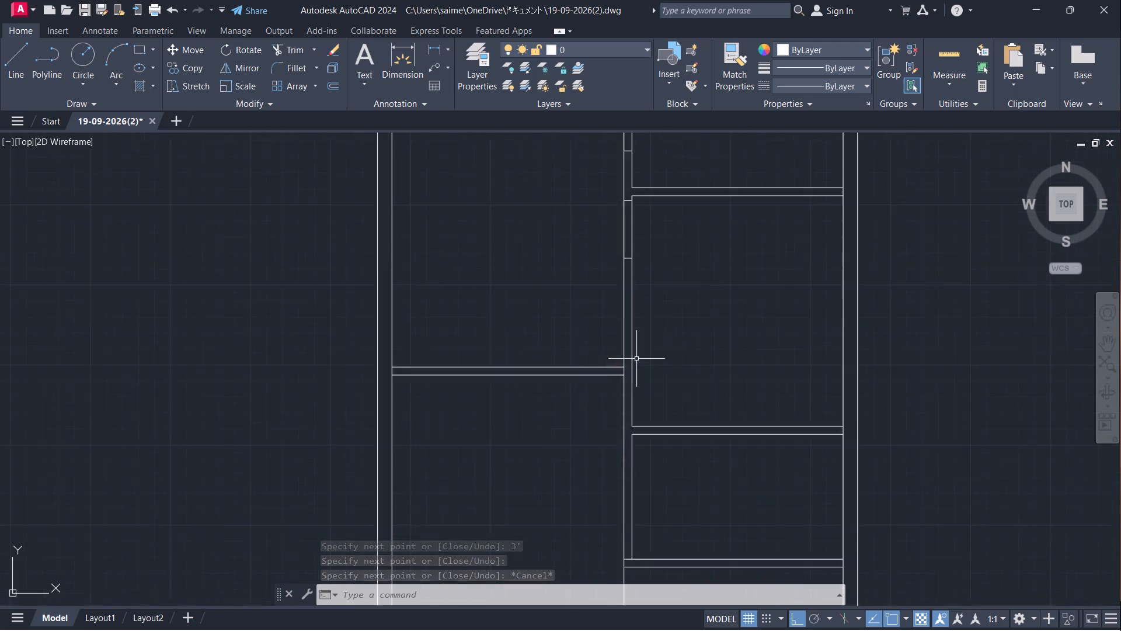
scroll(636, 359, "up", 1)
key("l")
key("Return")
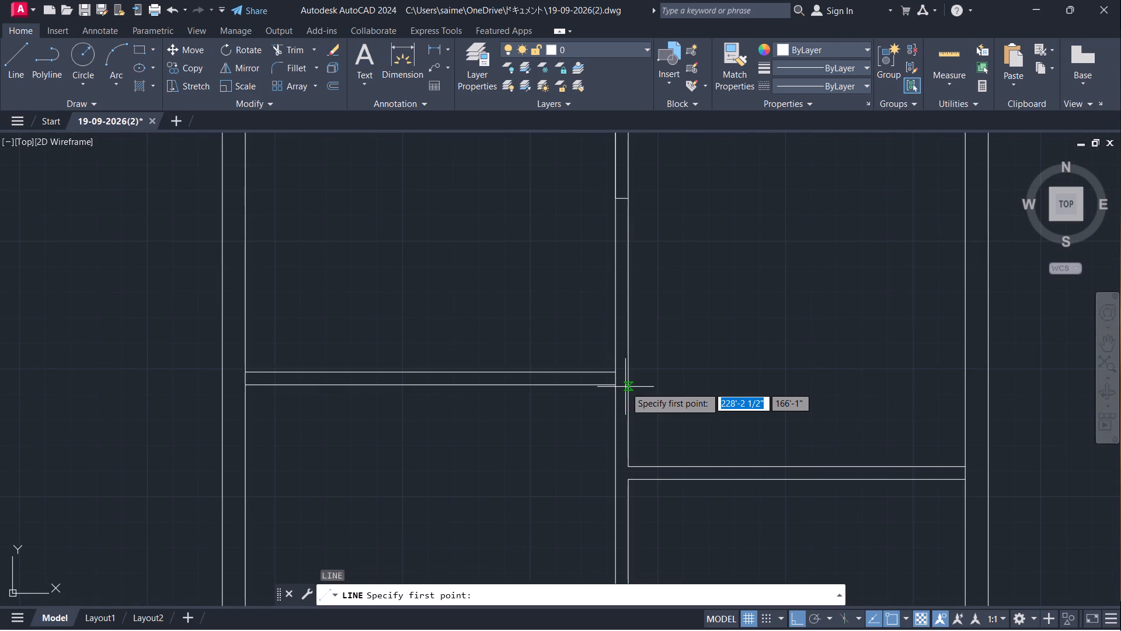
left_click(614, 388)
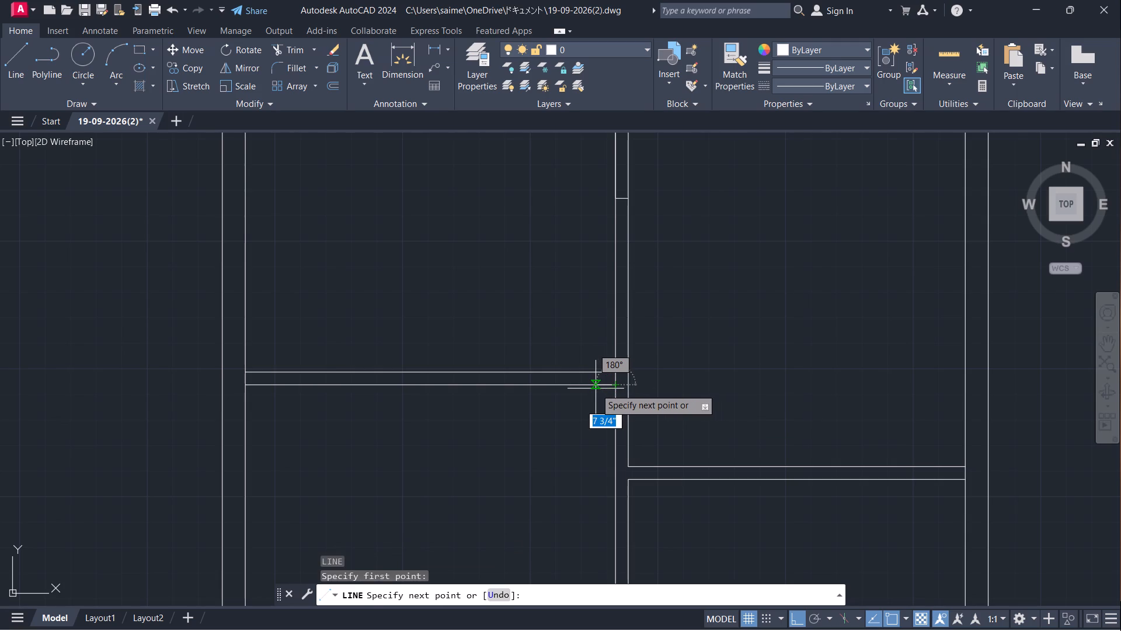
type("3\"")
key("Return")
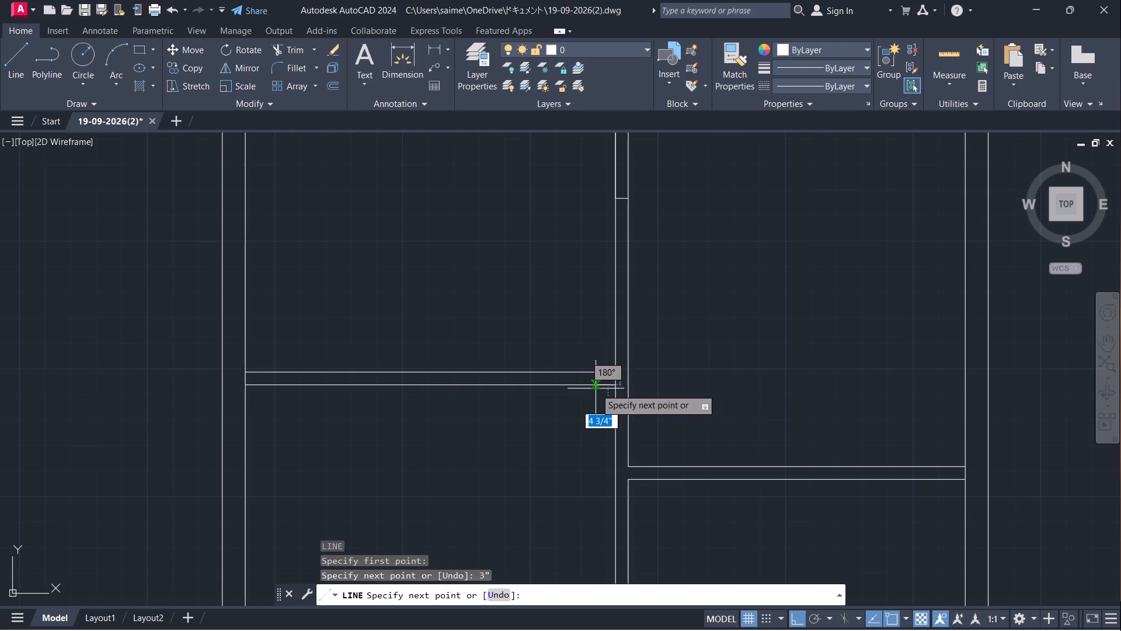
scroll(605, 370, "up", 3)
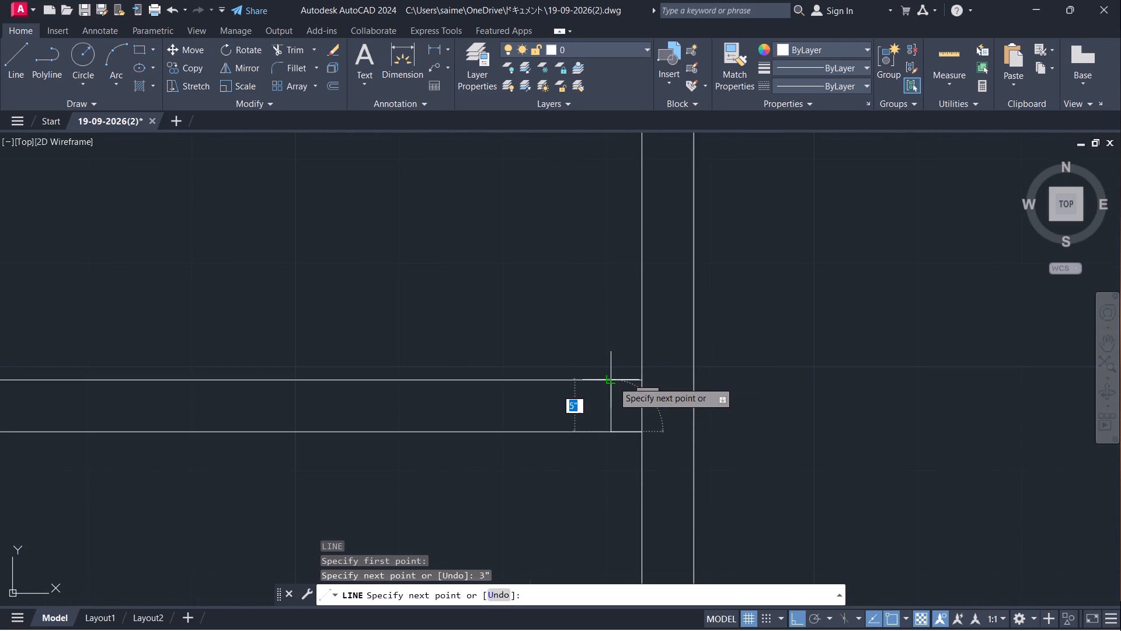
left_click(613, 382)
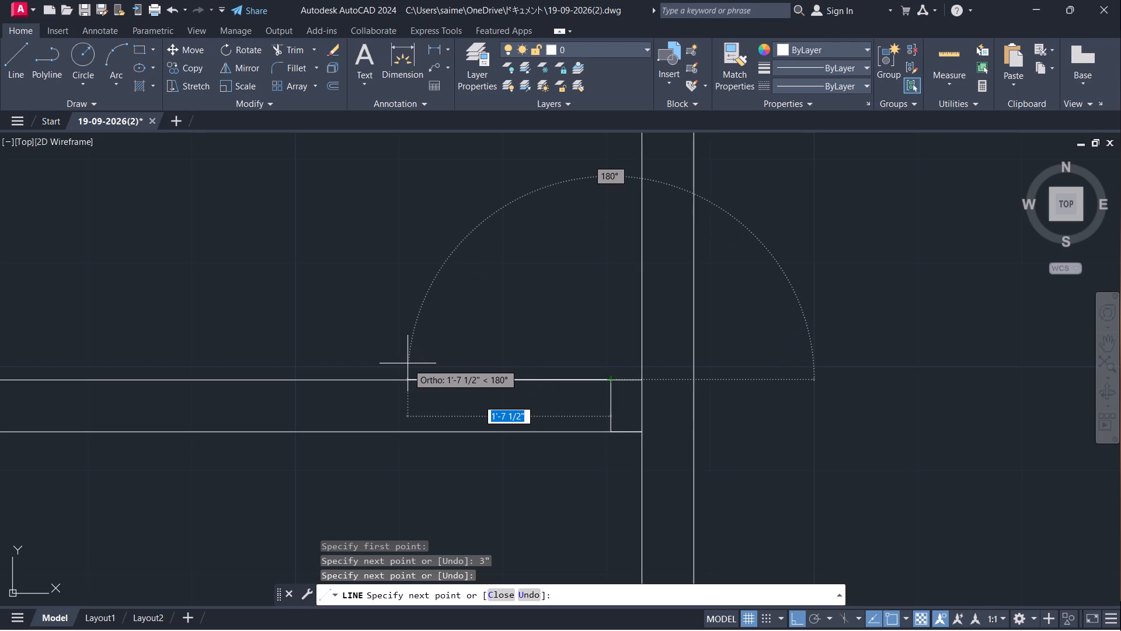
key("3")
key("apostrophe")
key("Return")
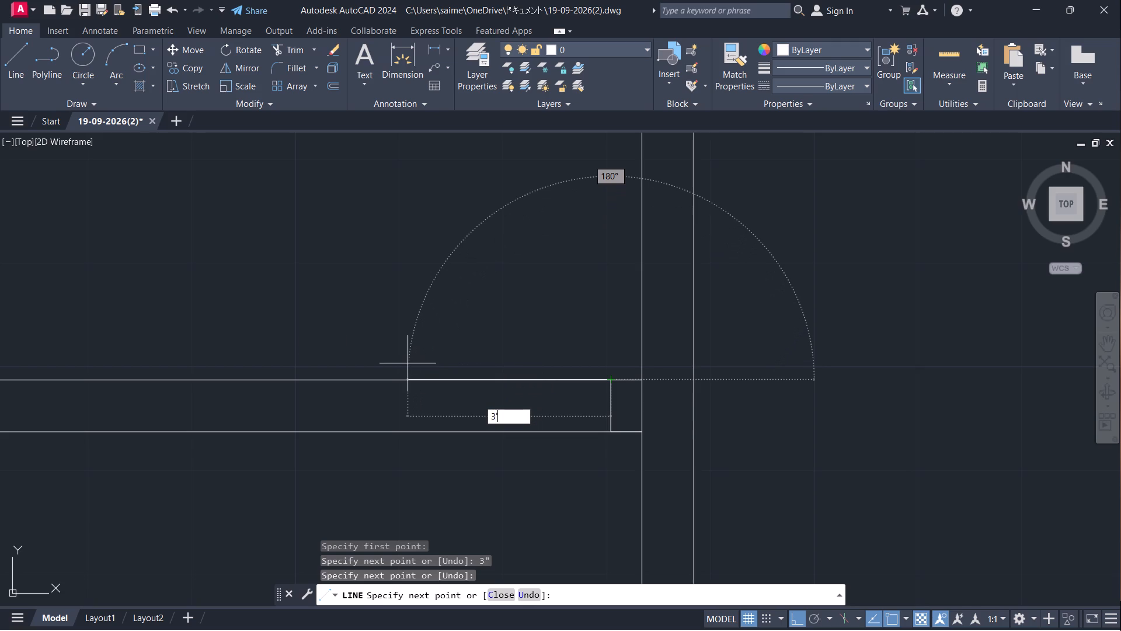
left_click(235, 432)
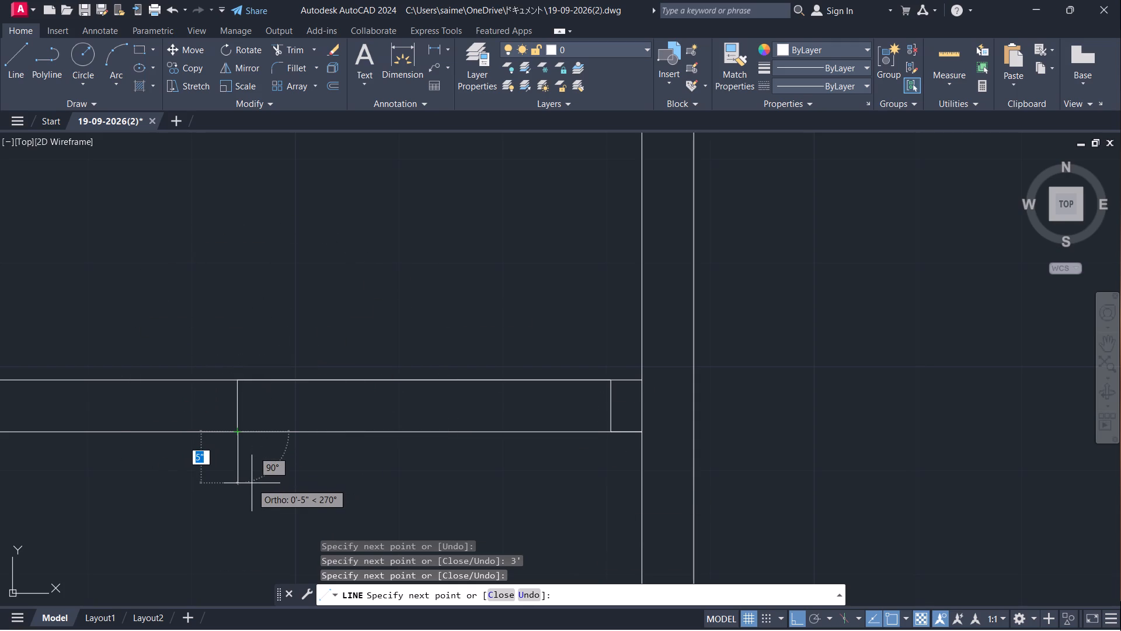
key("Escape")
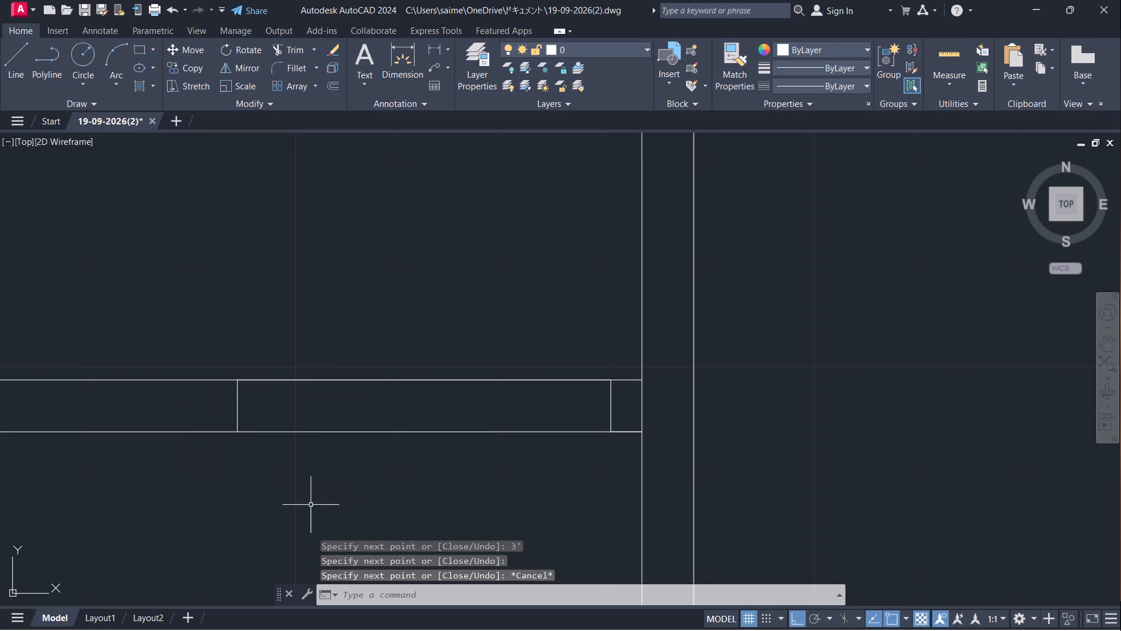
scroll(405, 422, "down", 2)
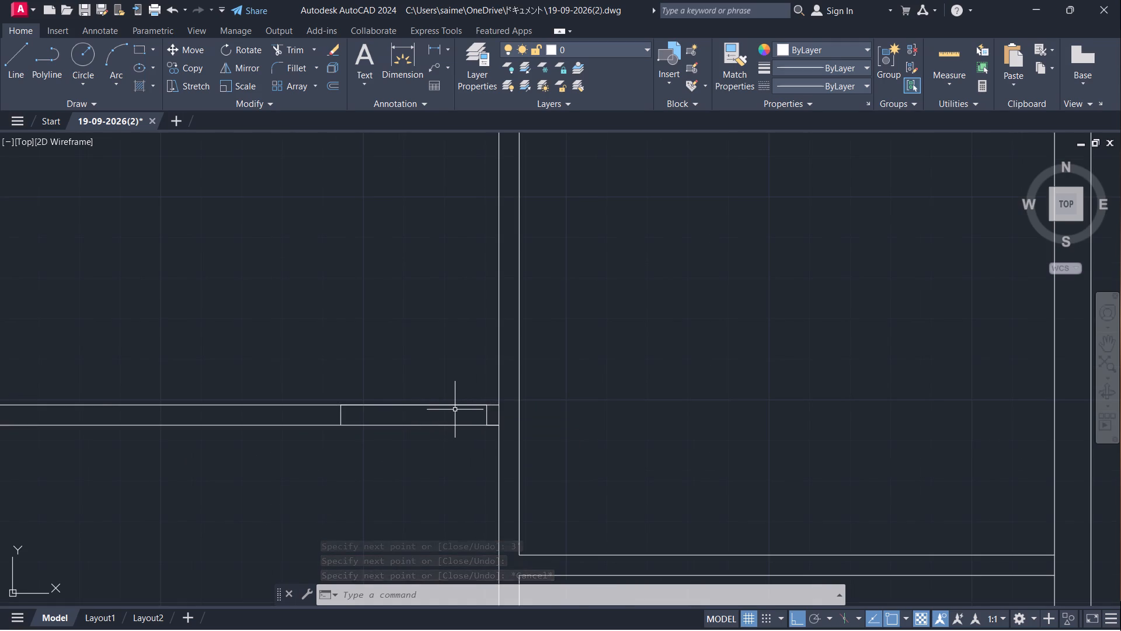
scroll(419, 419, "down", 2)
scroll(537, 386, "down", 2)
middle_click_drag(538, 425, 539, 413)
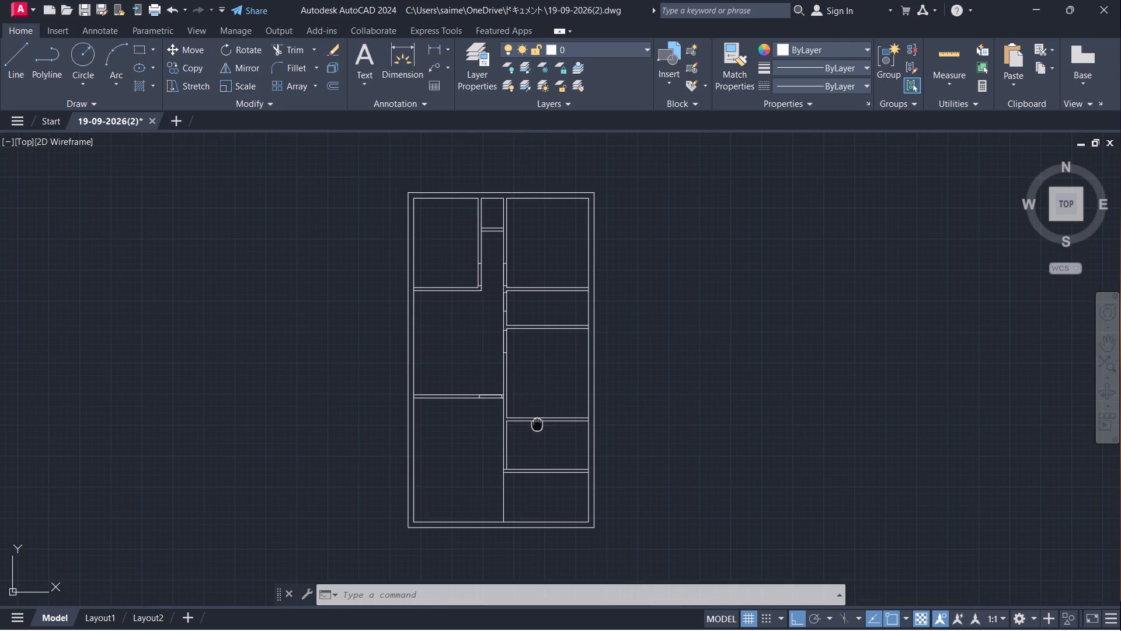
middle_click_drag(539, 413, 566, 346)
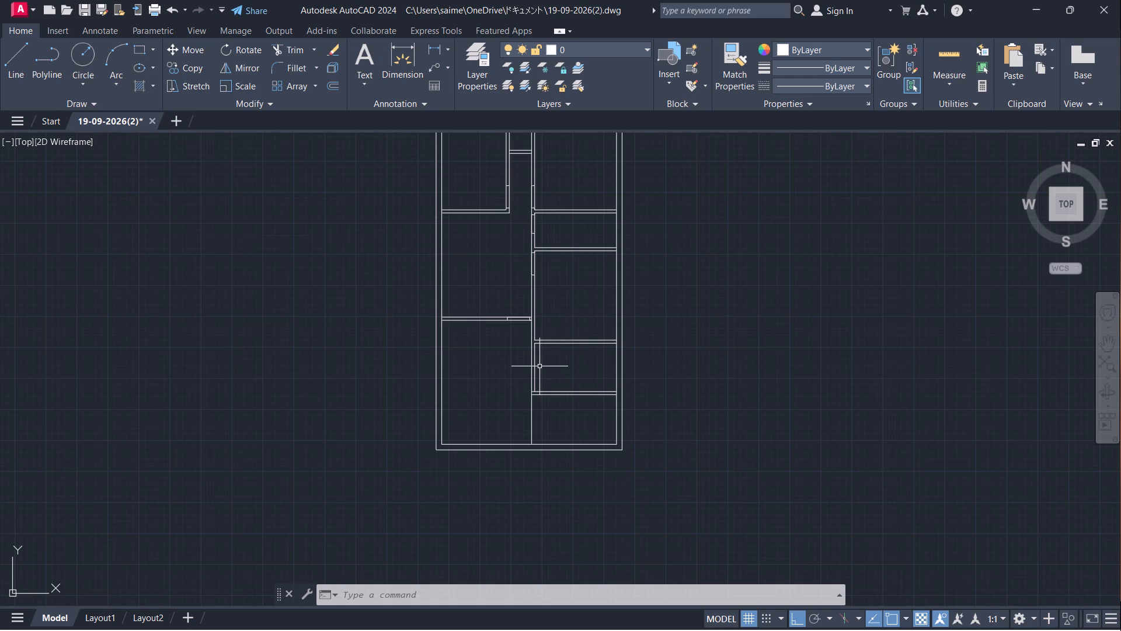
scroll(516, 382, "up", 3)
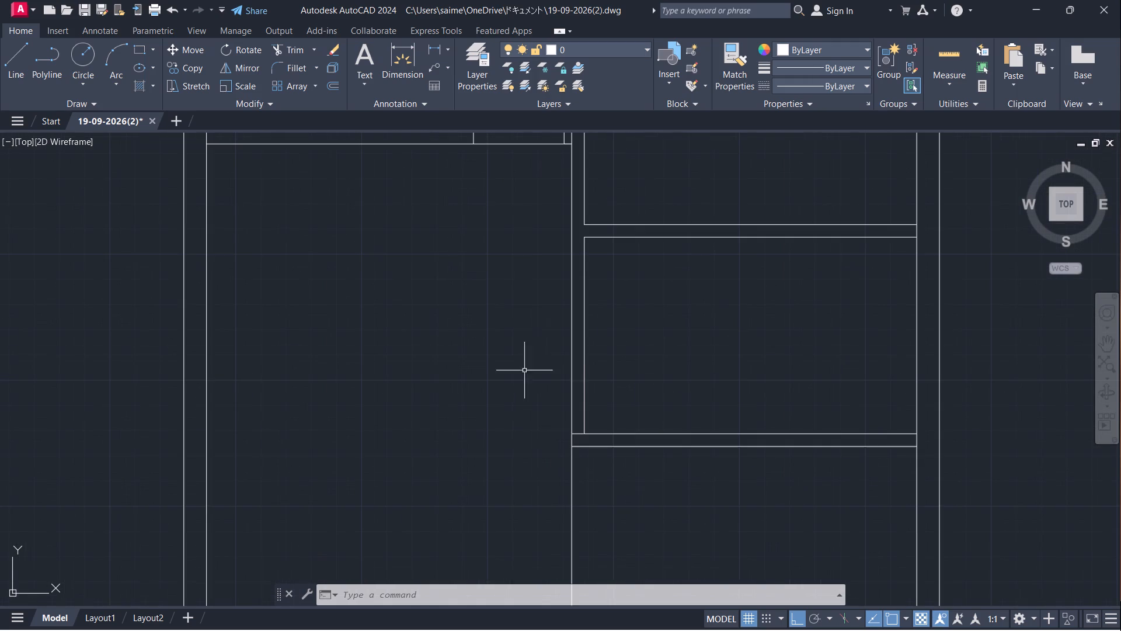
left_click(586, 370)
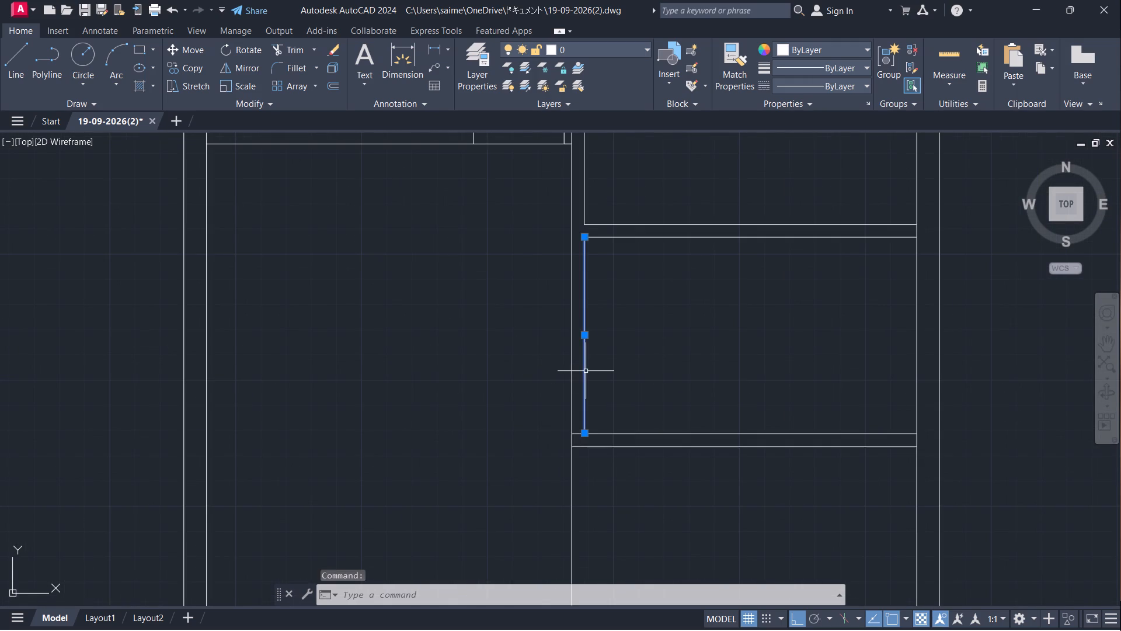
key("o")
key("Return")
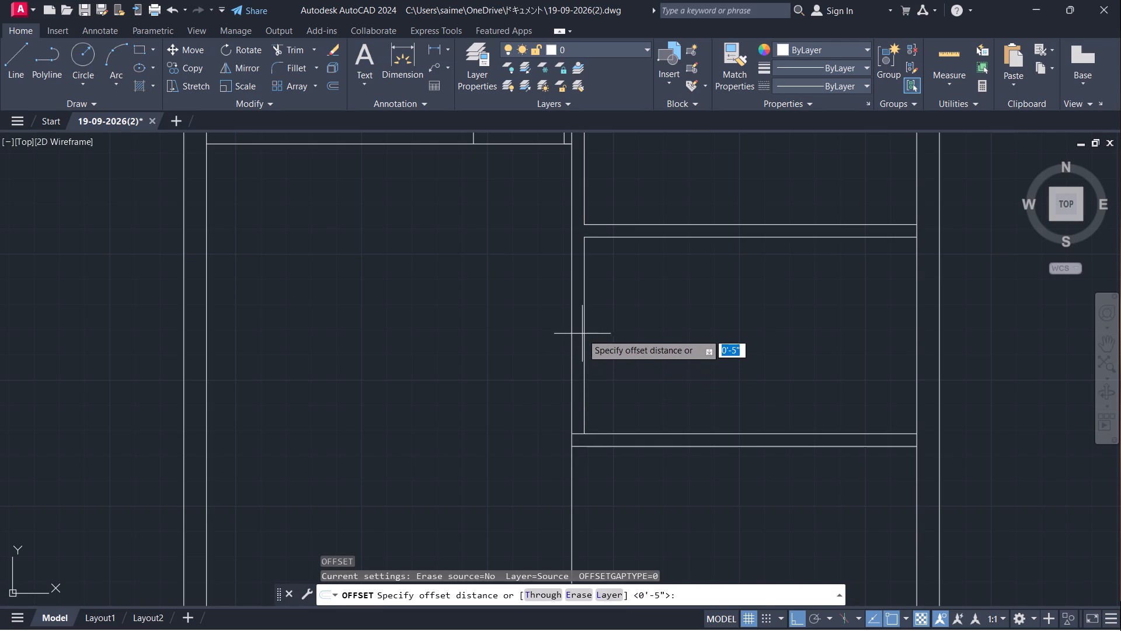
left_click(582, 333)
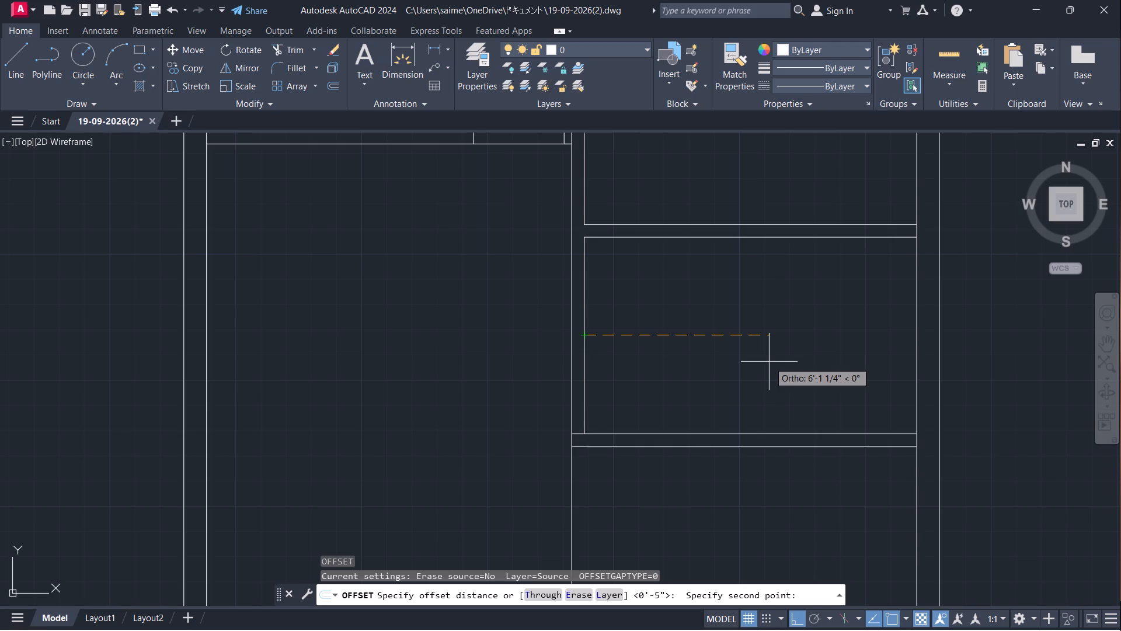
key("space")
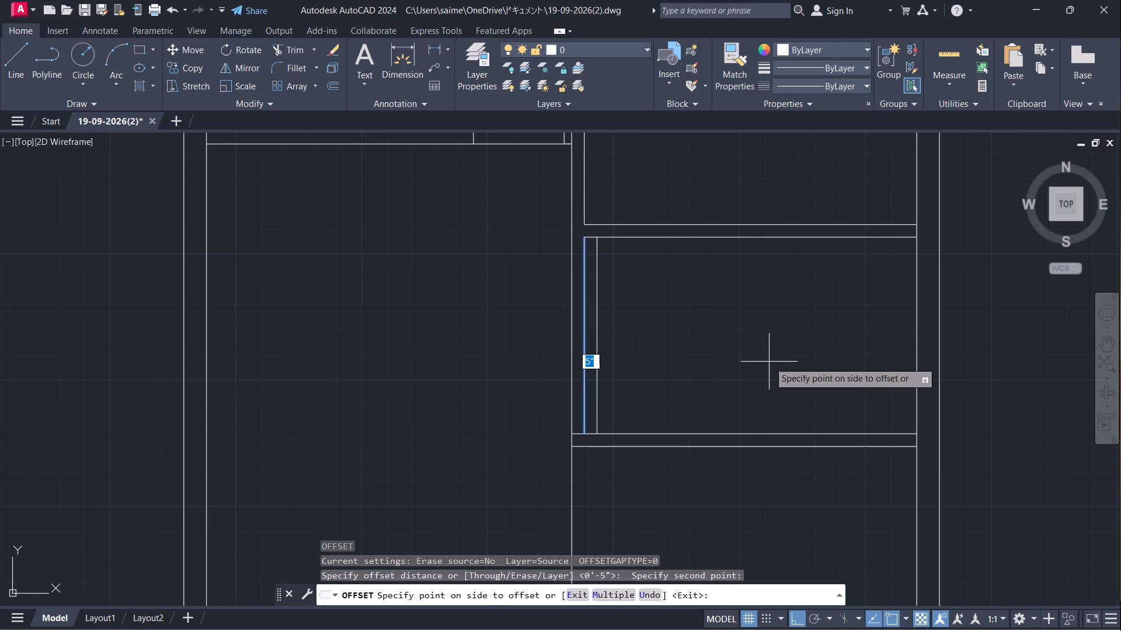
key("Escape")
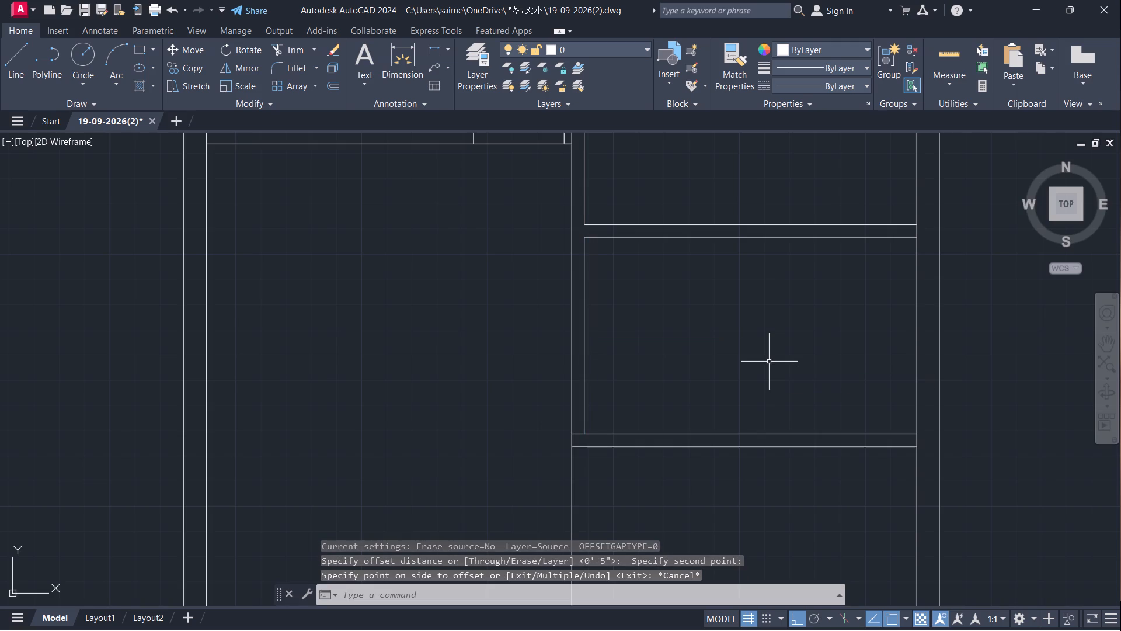
Trim the right outer wall's inner line where the partitions above and below the small lower-right room meet it.
type("TR")
key("Return")
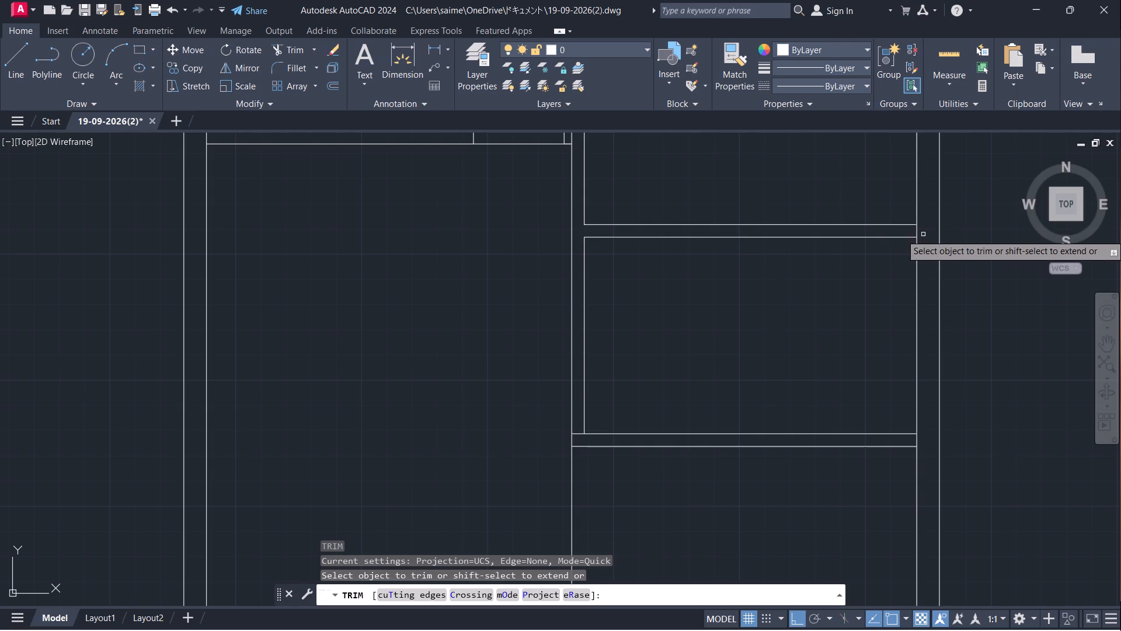
left_click(916, 233)
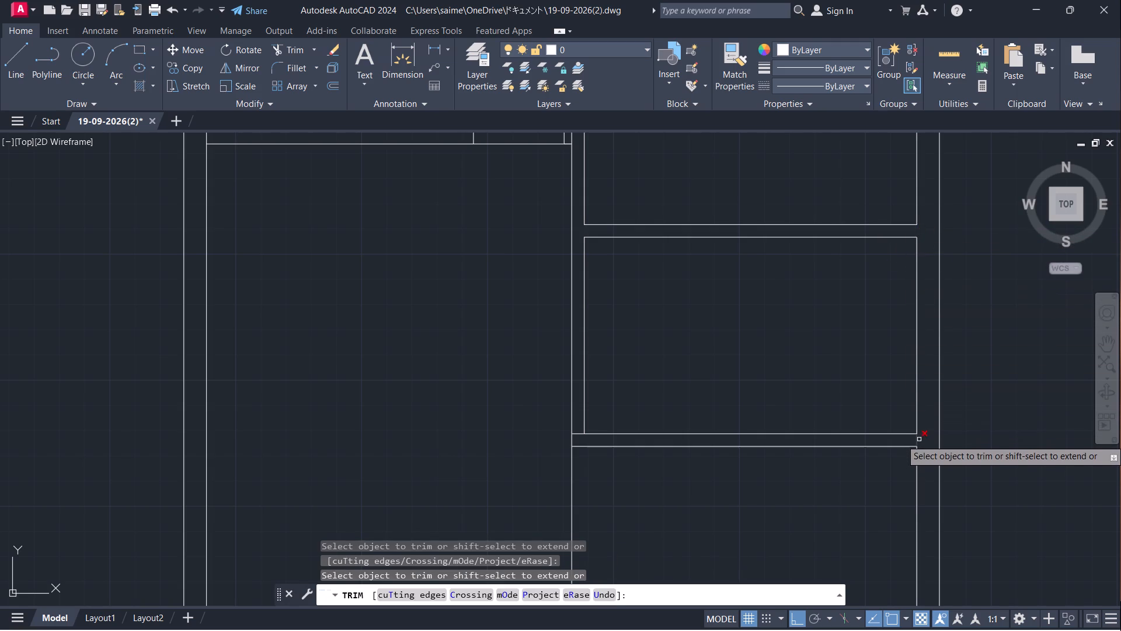
left_click(919, 439)
key("Escape")
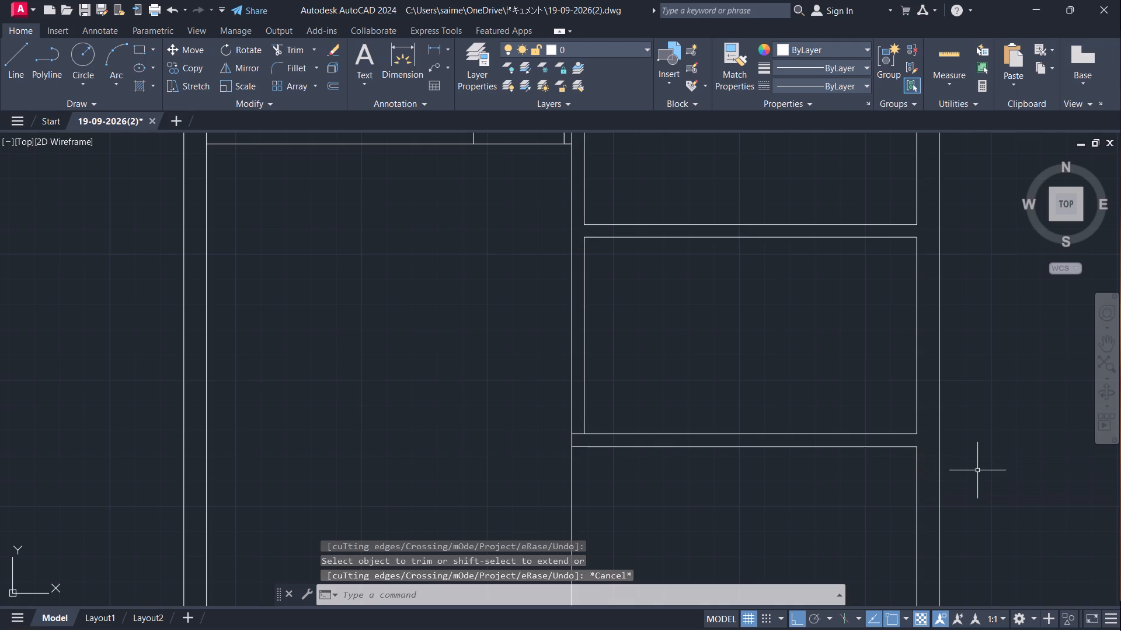
Offset the right wall line of the small lower-right room toward the room's interior.
key("o")
key("Return")
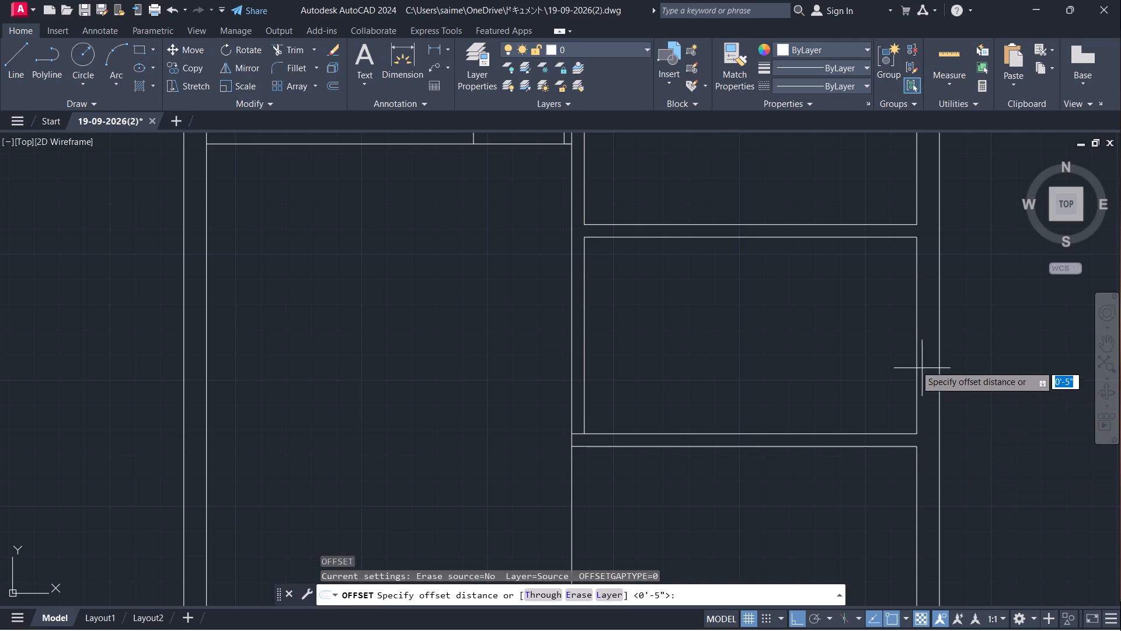
left_click(919, 337)
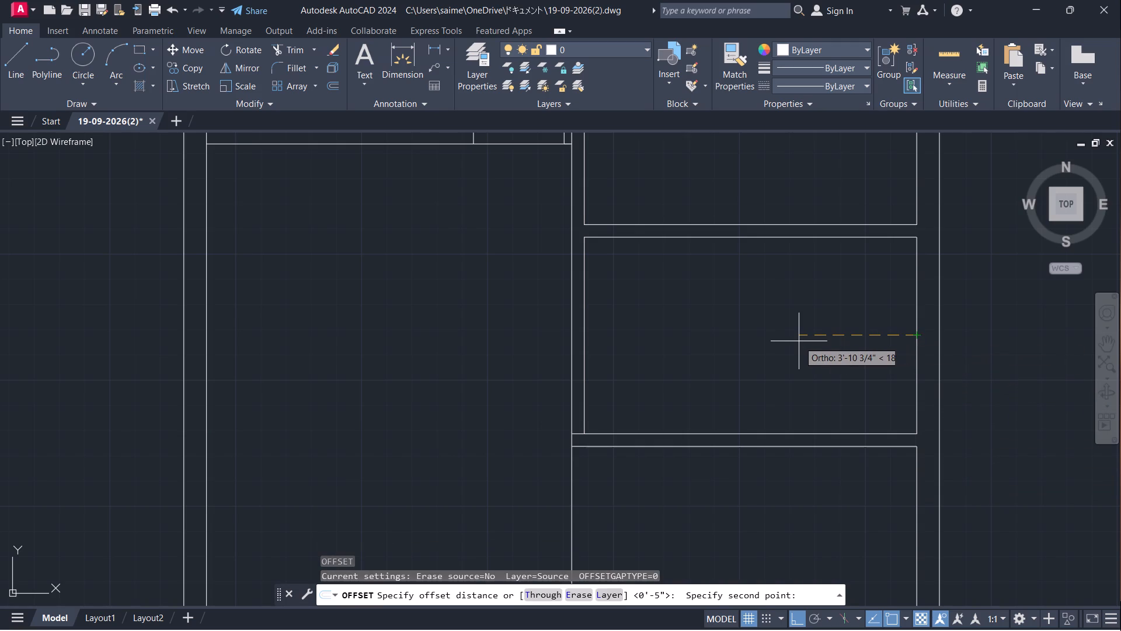
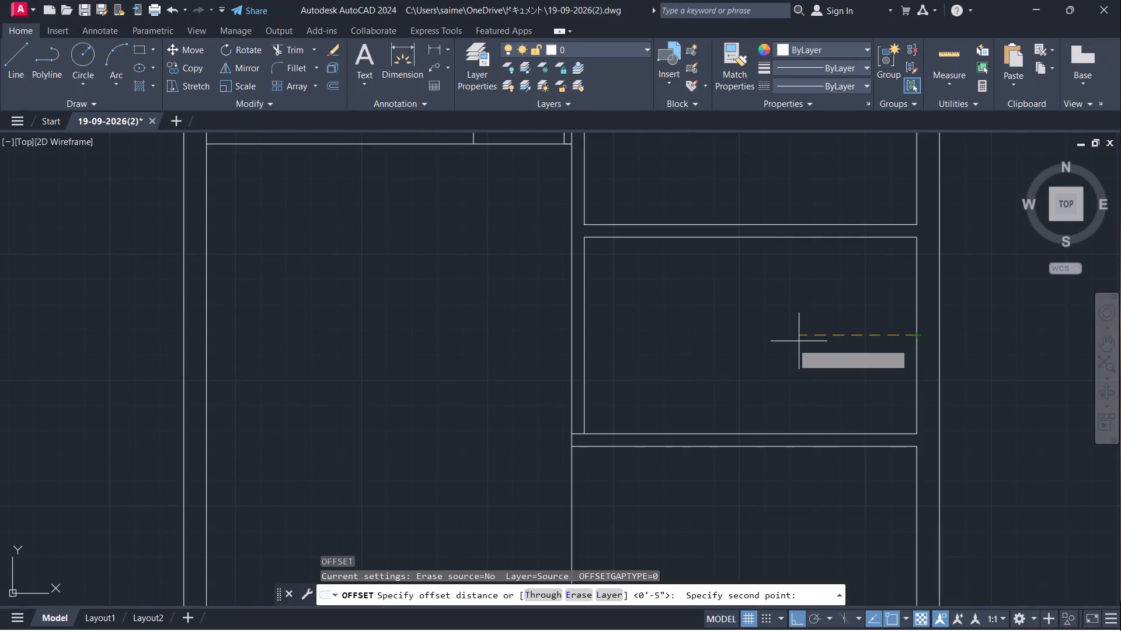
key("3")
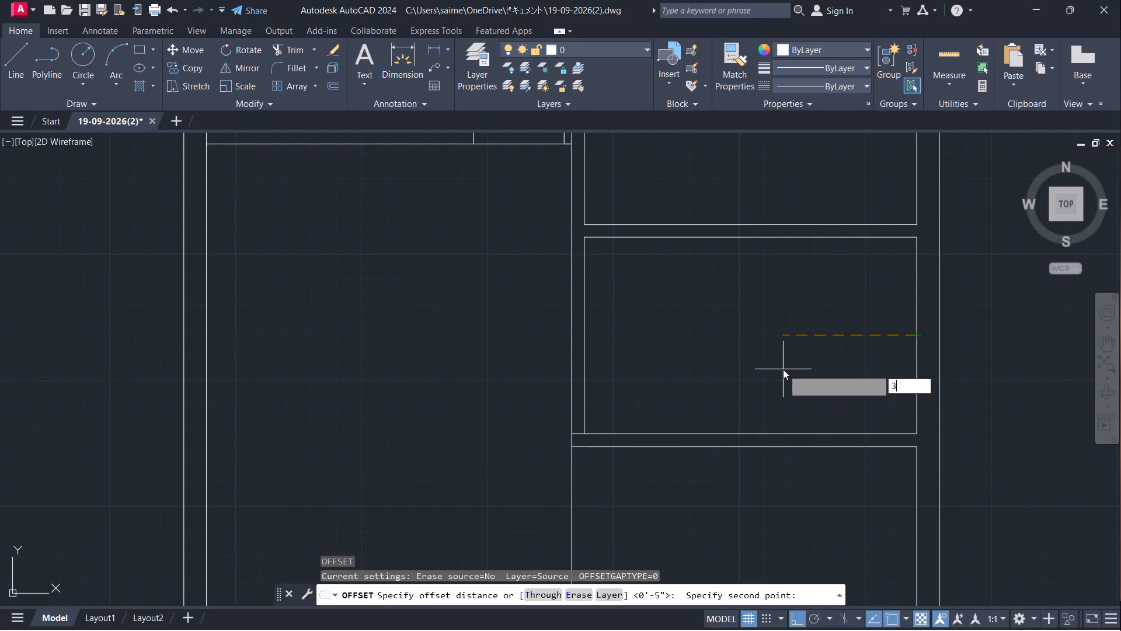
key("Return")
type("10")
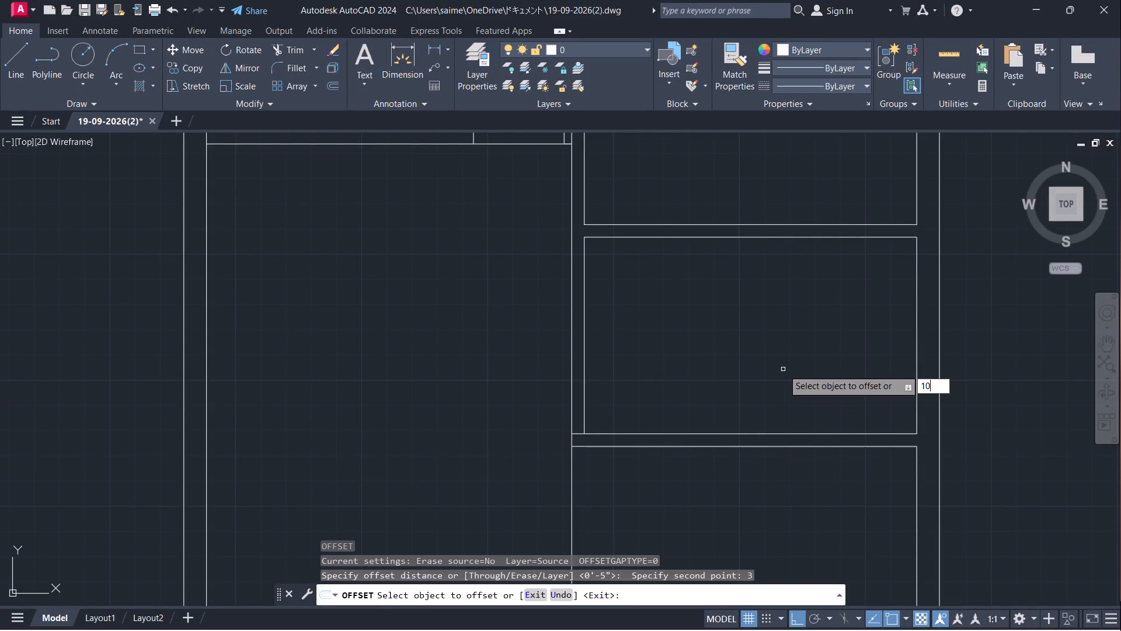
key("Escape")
Offset the right wall line of the small lower-right room 3'10" toward the room's interior.
key("o")
key("Return")
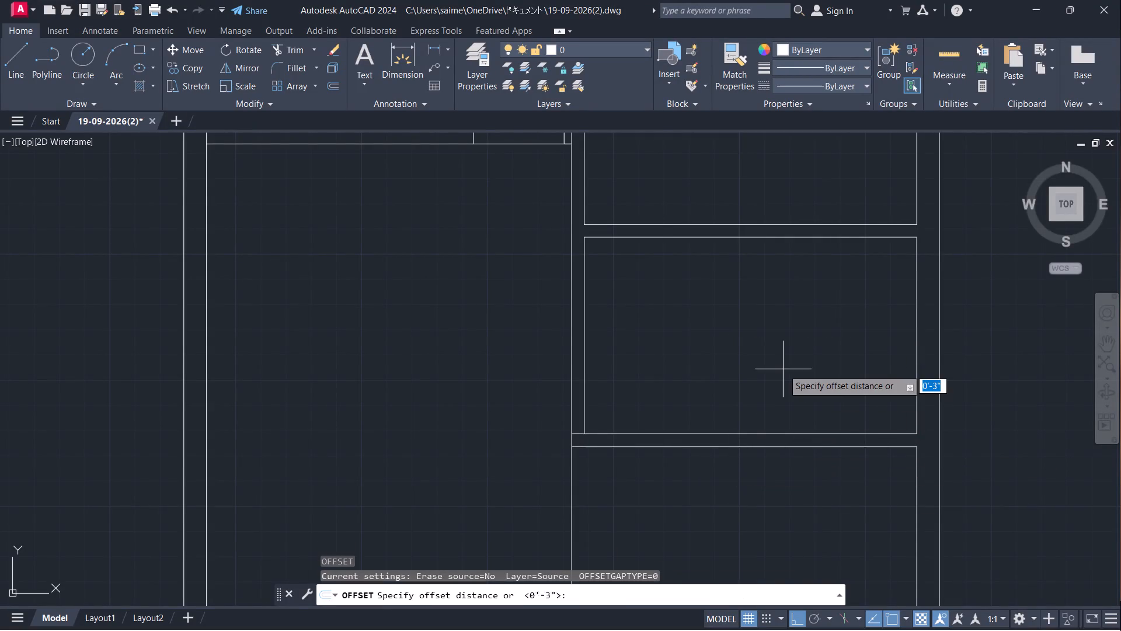
left_click(917, 341)
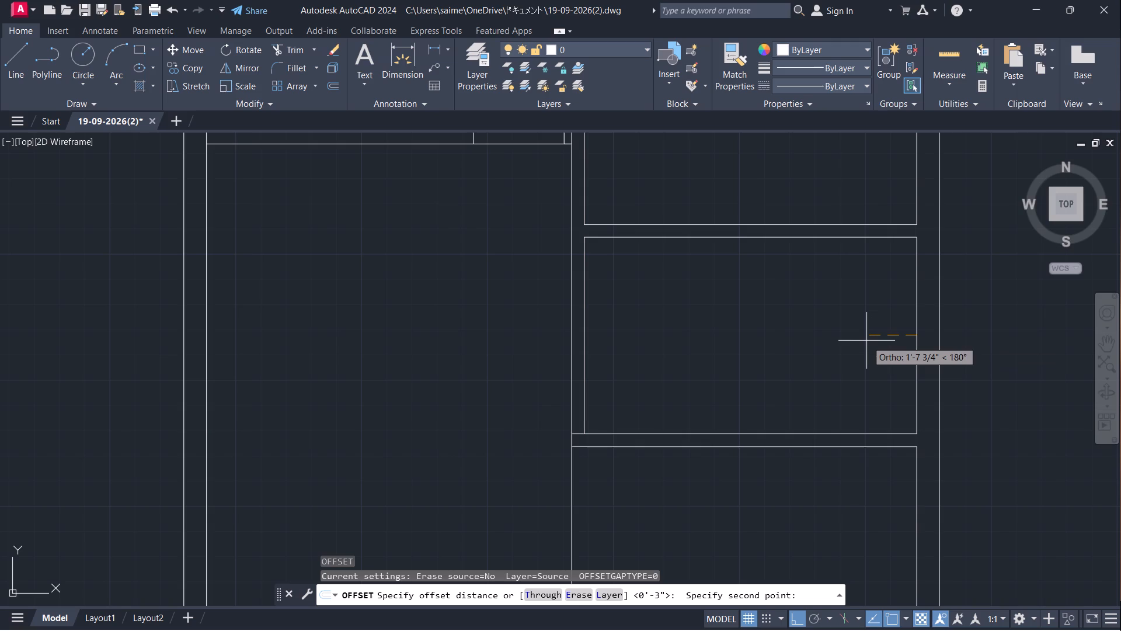
type("3'10\"")
key("Return")
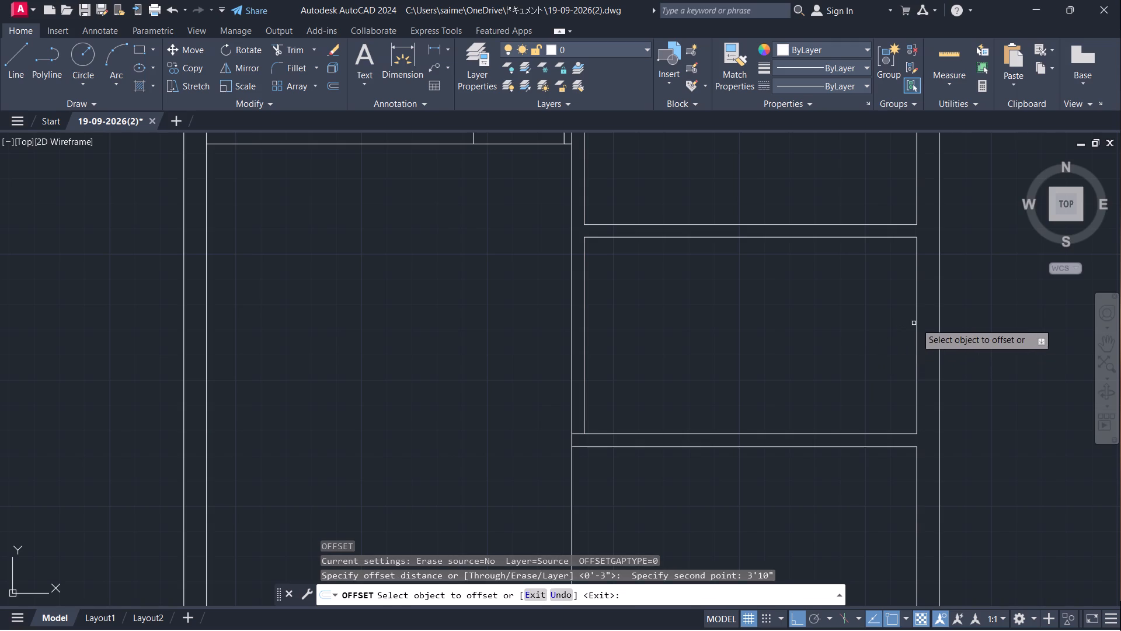
left_click(916, 323)
left_click(808, 327)
key("space")
Offset the new vertical line 5" to the left to form a partition inside the small lower-right room.
key("space")
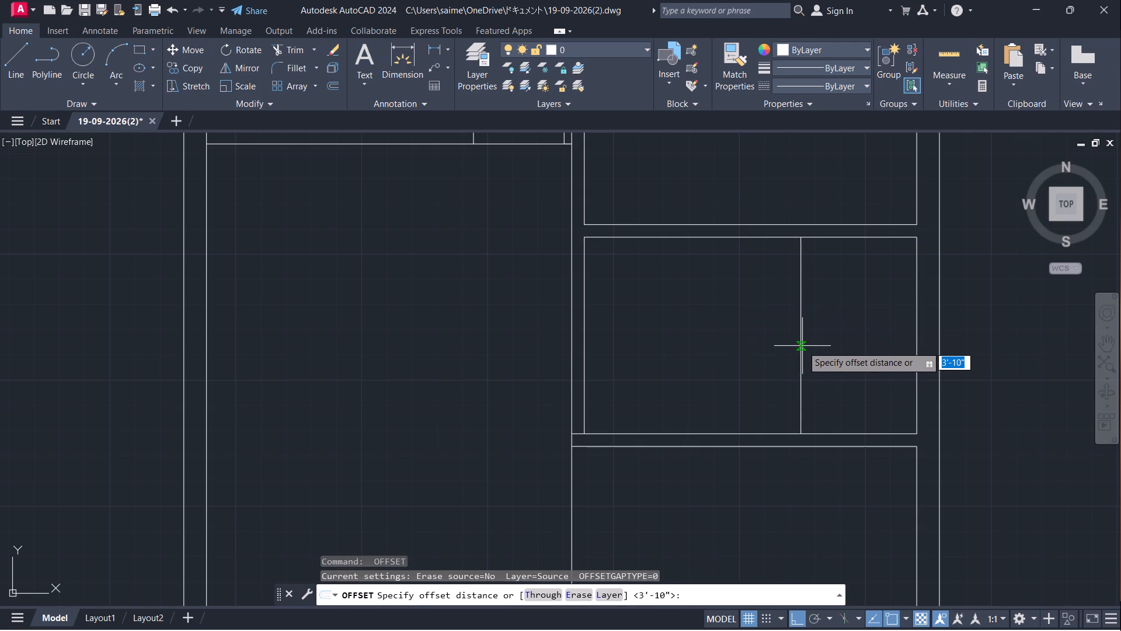
left_click(802, 346)
type("5\"")
key("Return")
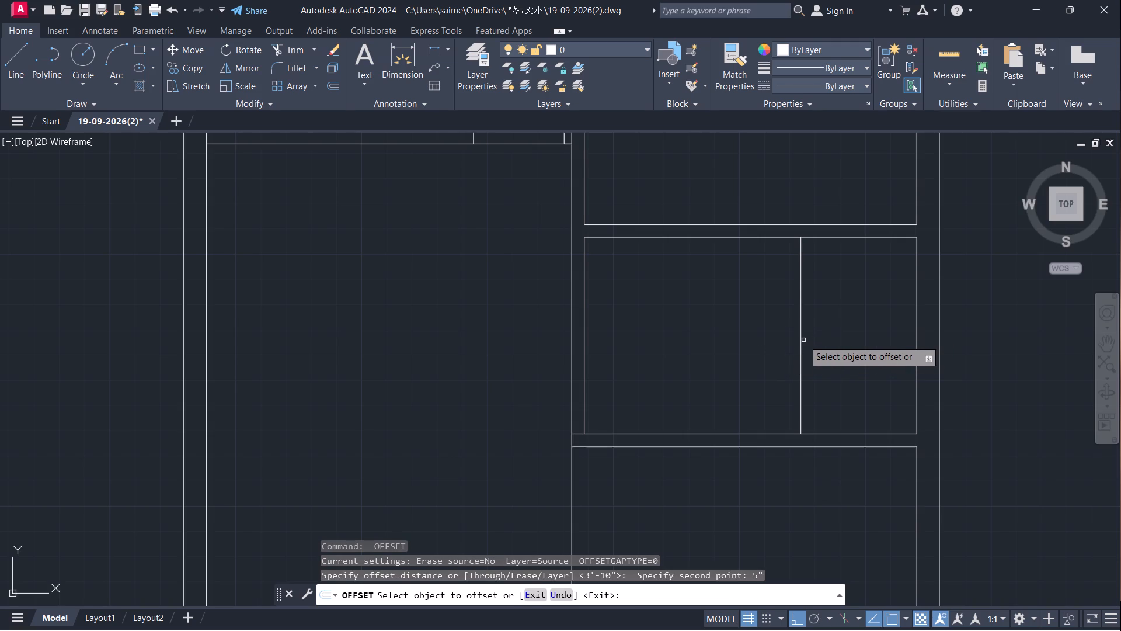
left_click(799, 344)
left_click(740, 344)
key("Escape")
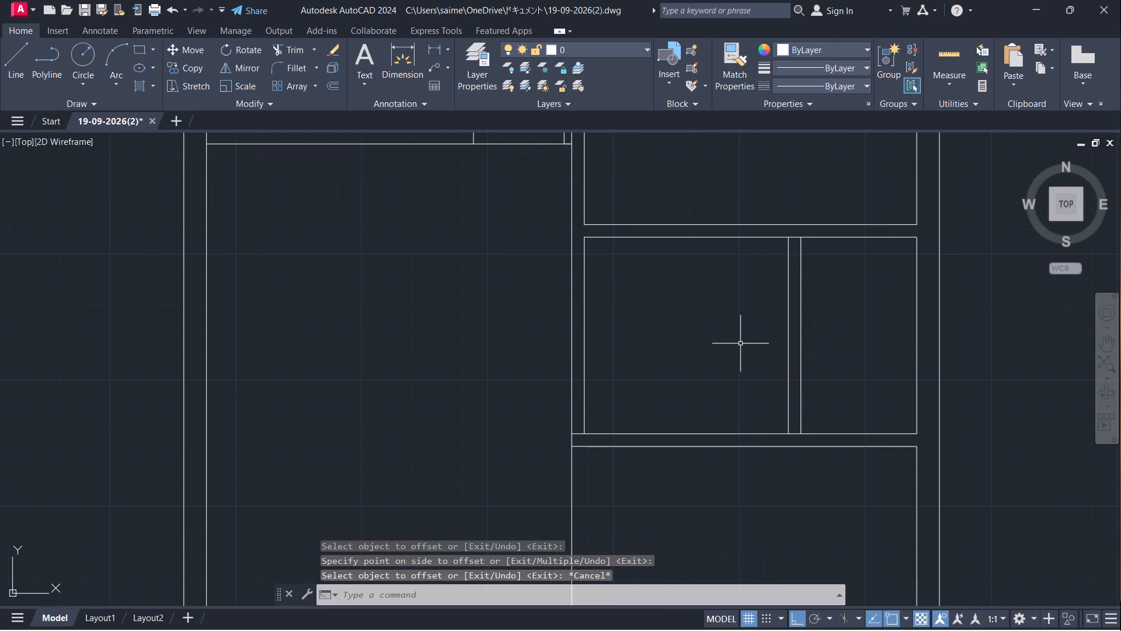
Draw a 2'6" door opening in the wall above the narrow right-hand compartment, starting 3" right of the new partition.
key("l")
key("Return")
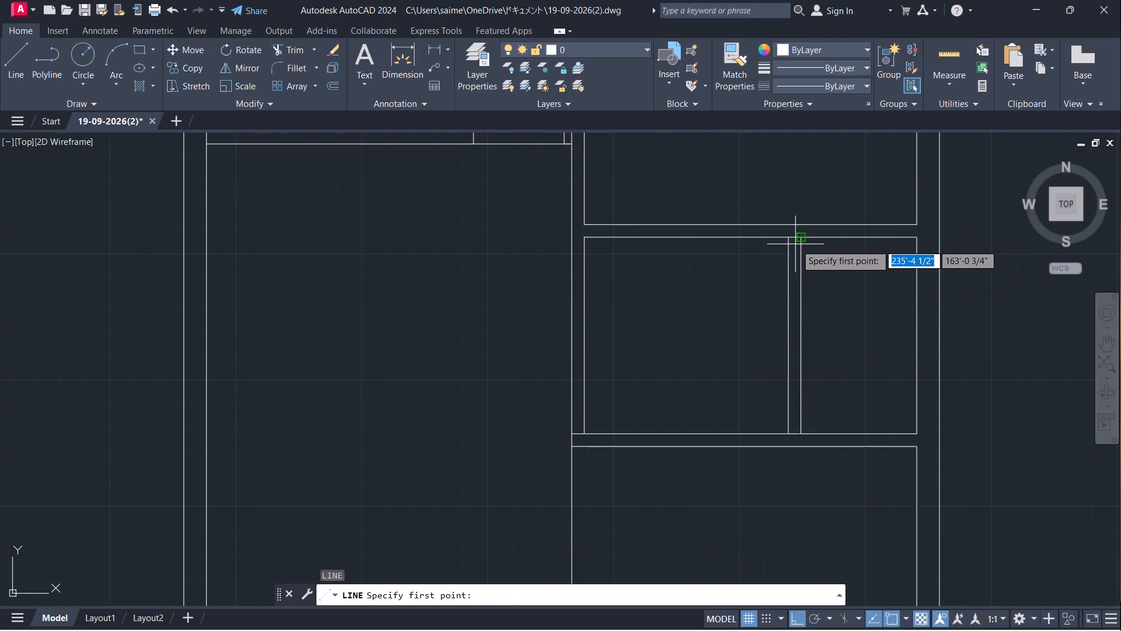
left_click(799, 243)
type("3\"")
key("Return")
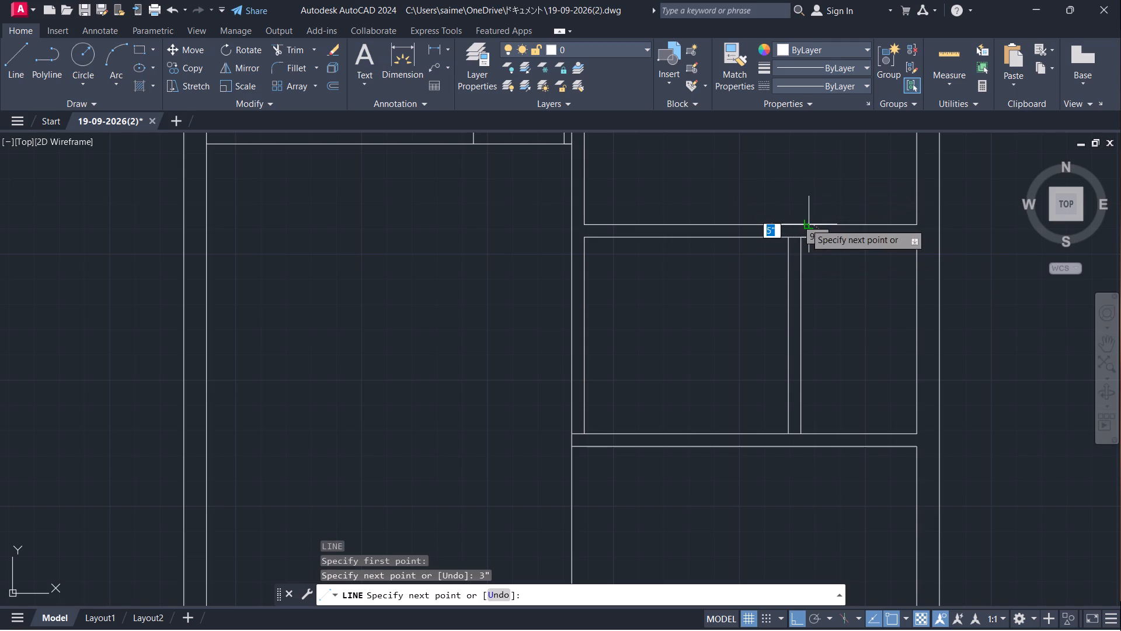
left_click(805, 223)
type("2'6\"")
key("Return")
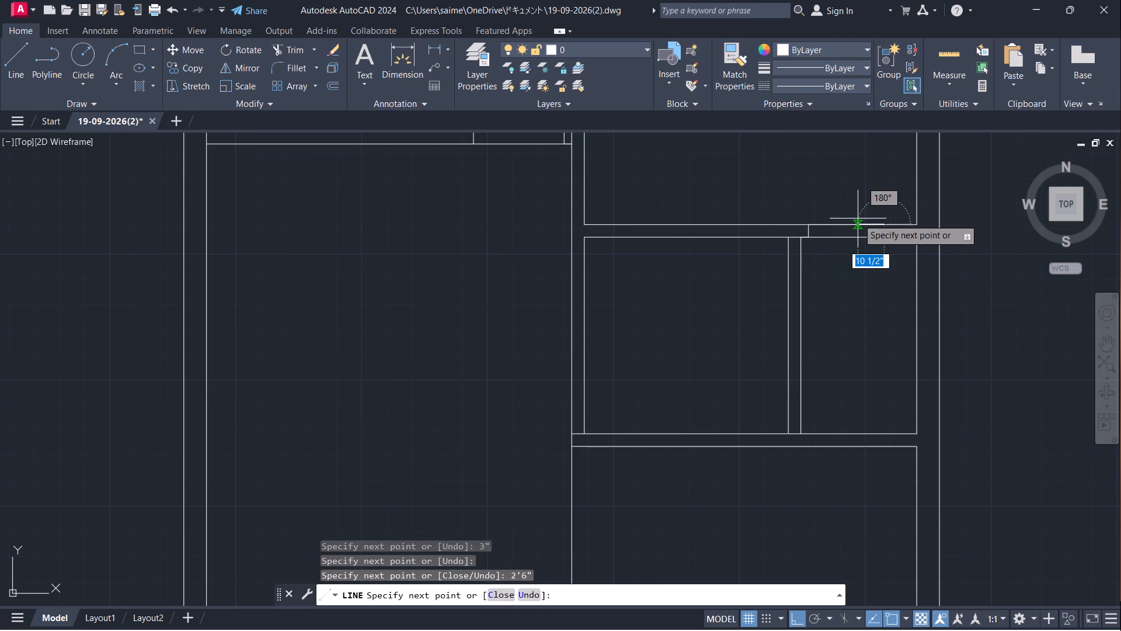
left_click(886, 240)
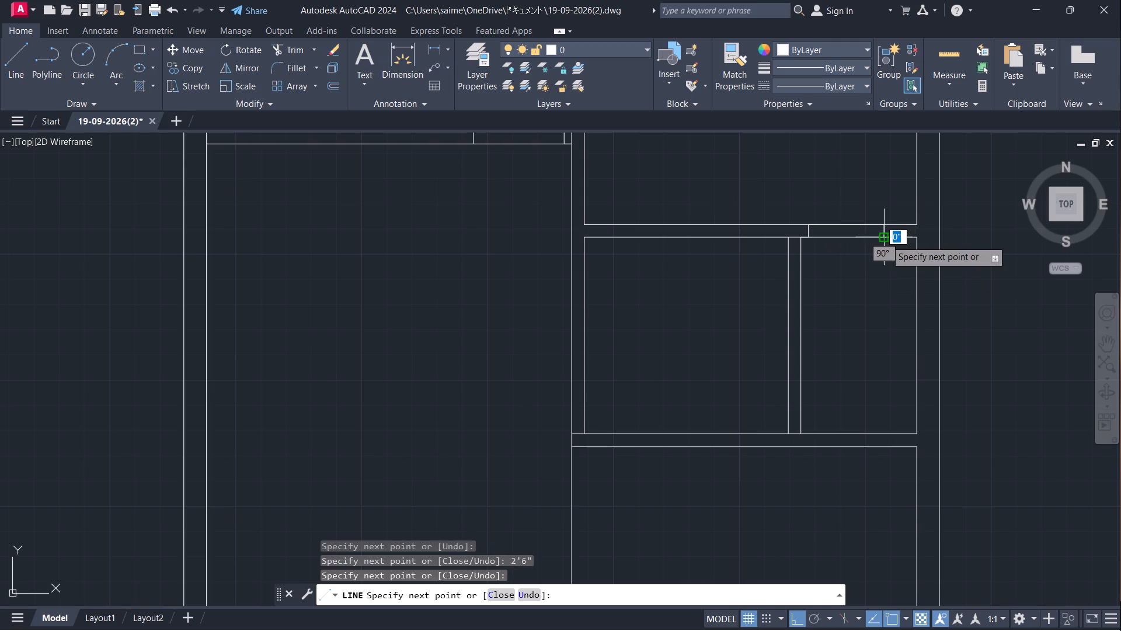
key("Escape")
Trim the wall lines across the door openings of the upper-left, upper-right, small right and middle-right rooms.
scroll(835, 245, "down", 3)
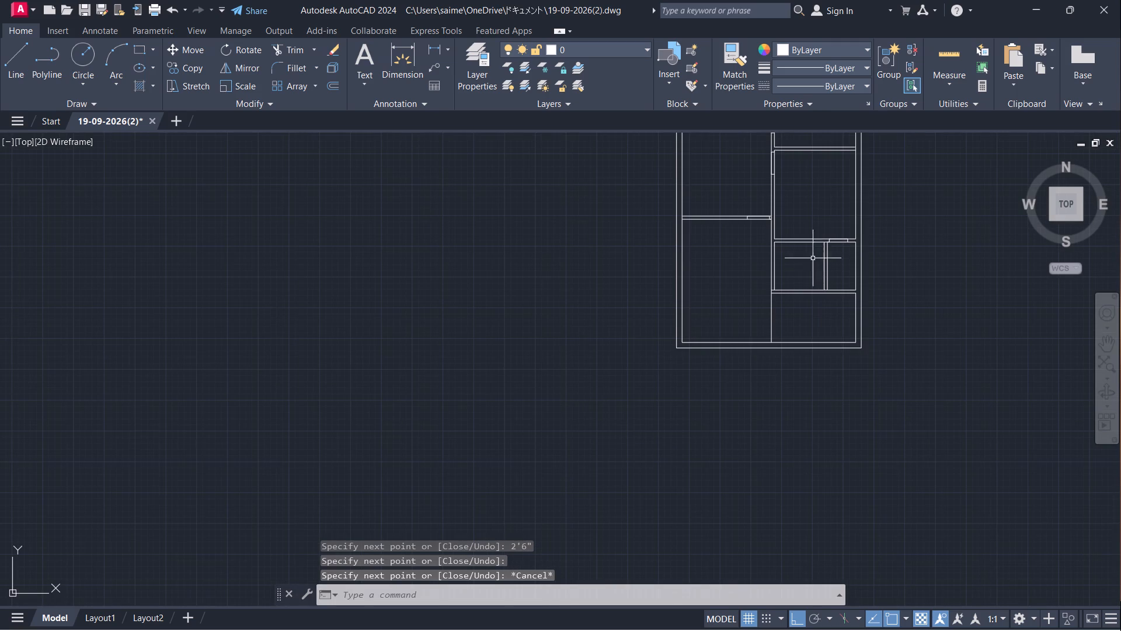
scroll(798, 267, "up", 1)
middle_click_drag(798, 267, 774, 282)
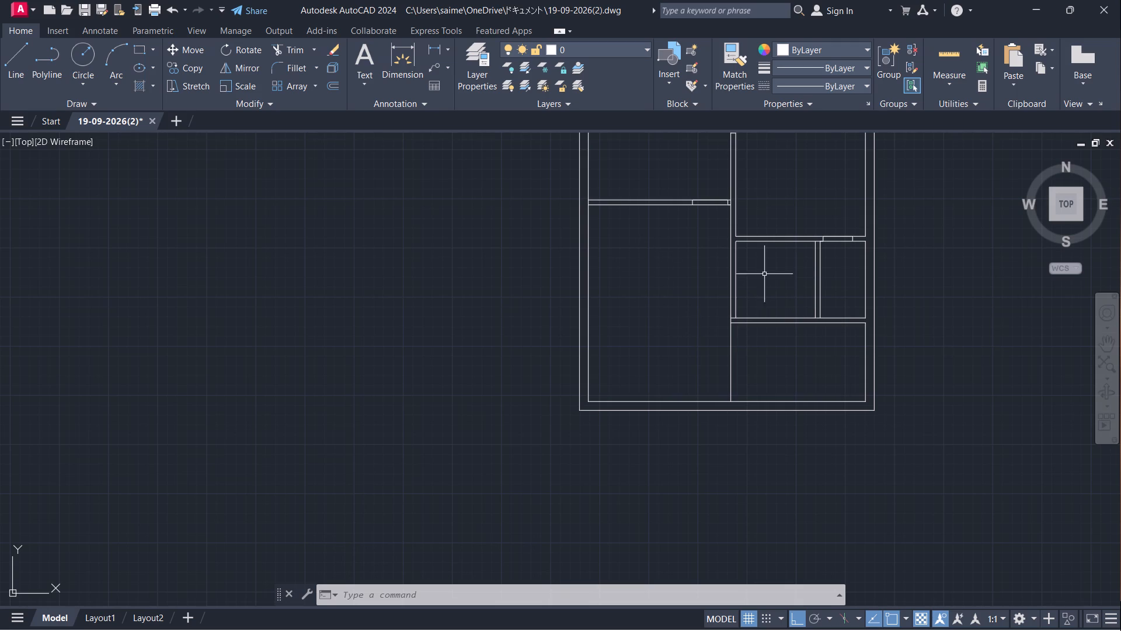
middle_click_drag(761, 271, 573, 335)
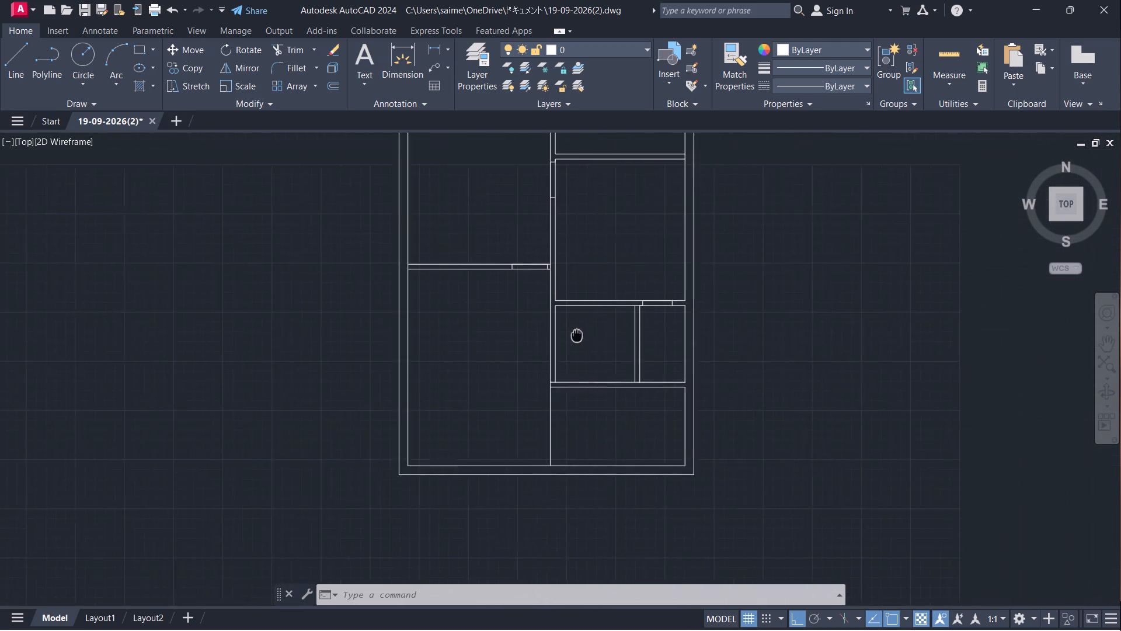
middle_click_drag(573, 335, 534, 341)
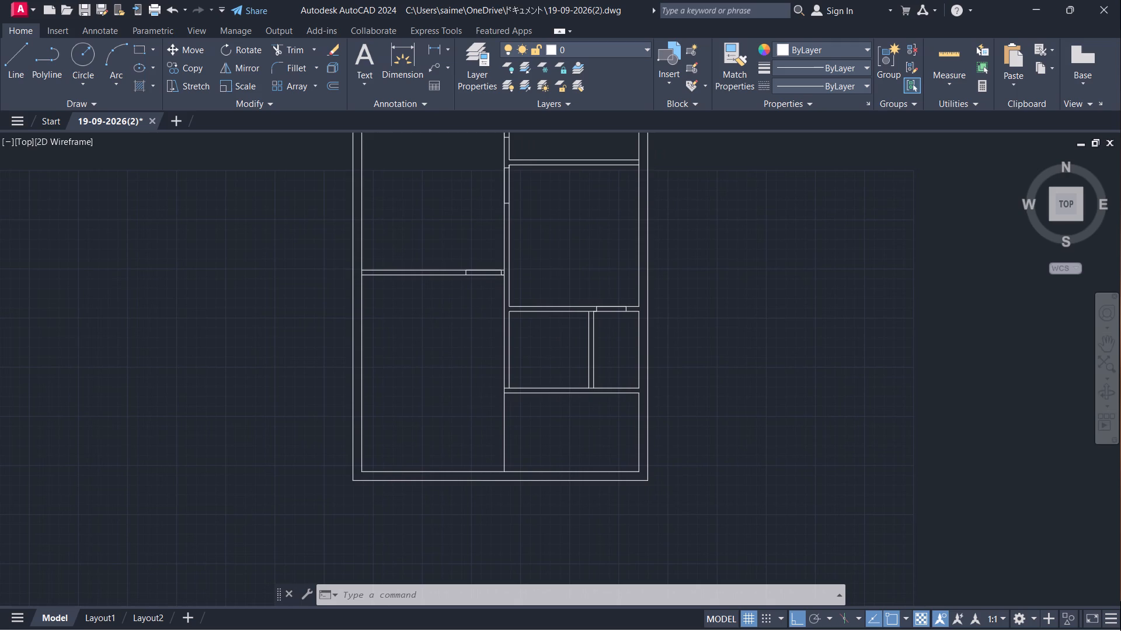
scroll(534, 341, "up", 1)
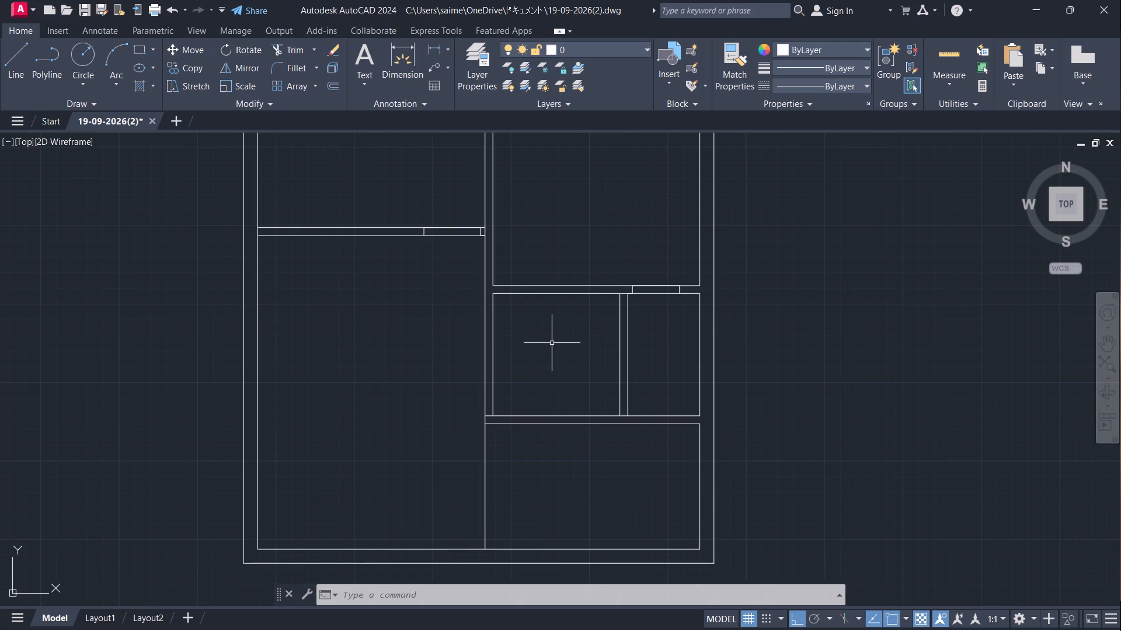
scroll(549, 344, "down", 1)
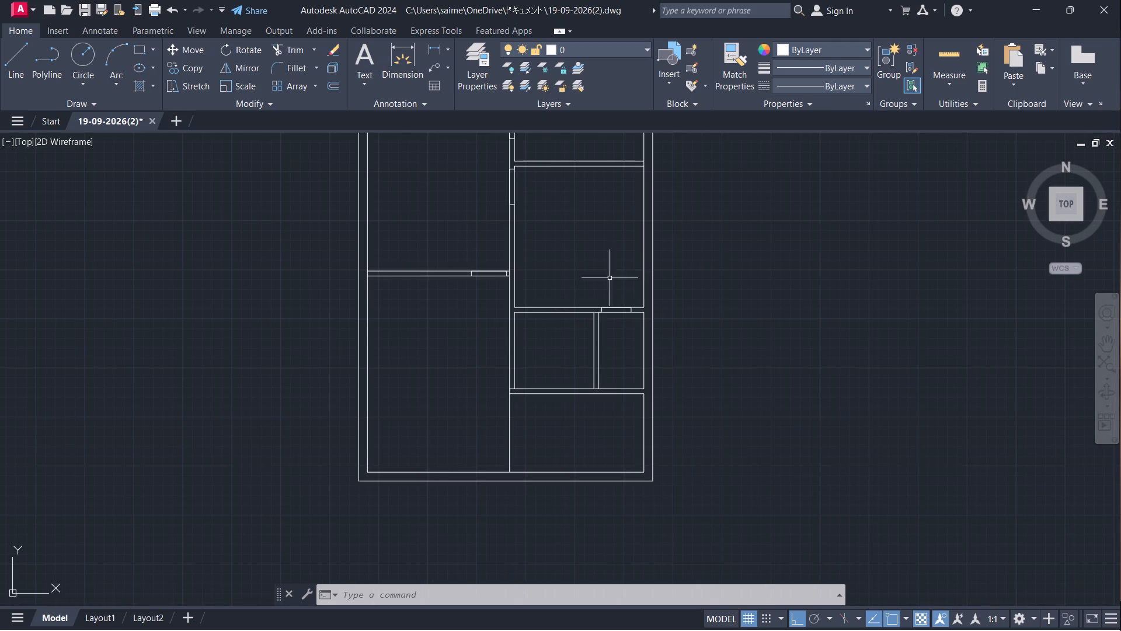
middle_click_drag(586, 275, 552, 435)
middle_click_drag(497, 325, 500, 418)
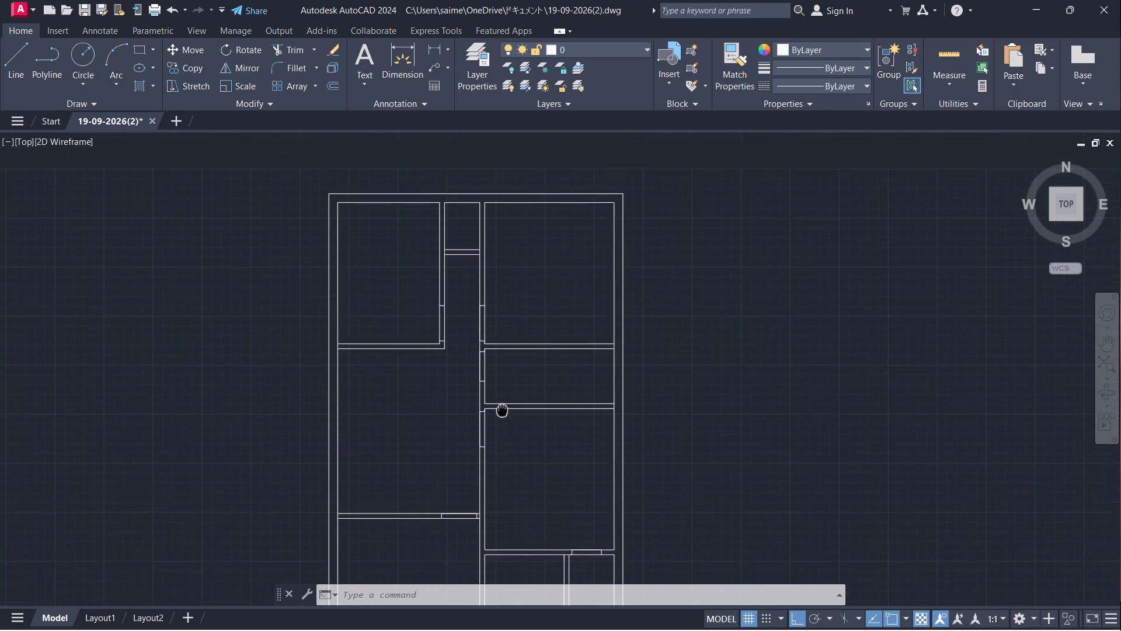
middle_click_drag(500, 418, 497, 431)
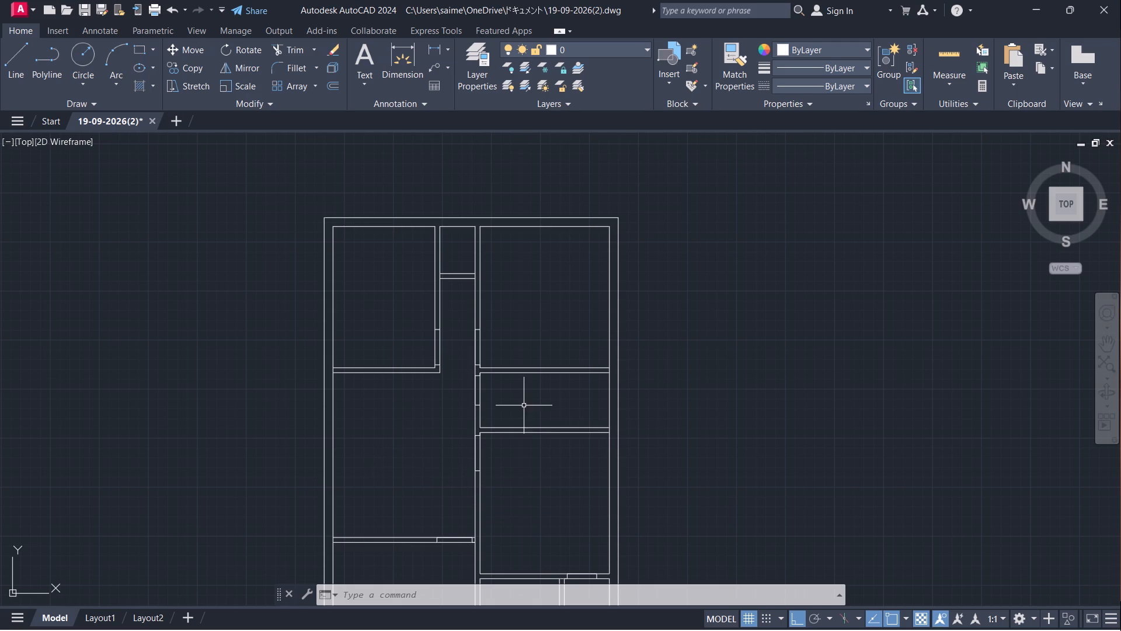
middle_click_drag(412, 421, 409, 434)
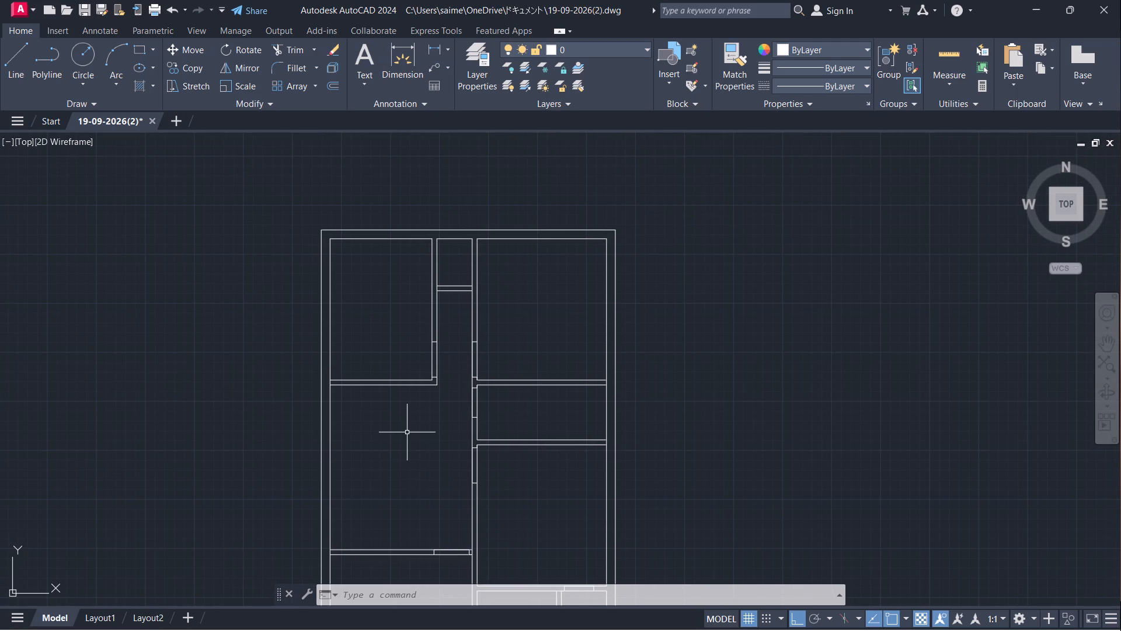
type("TR")
key("Return")
left_click_drag(504, 354, 396, 356)
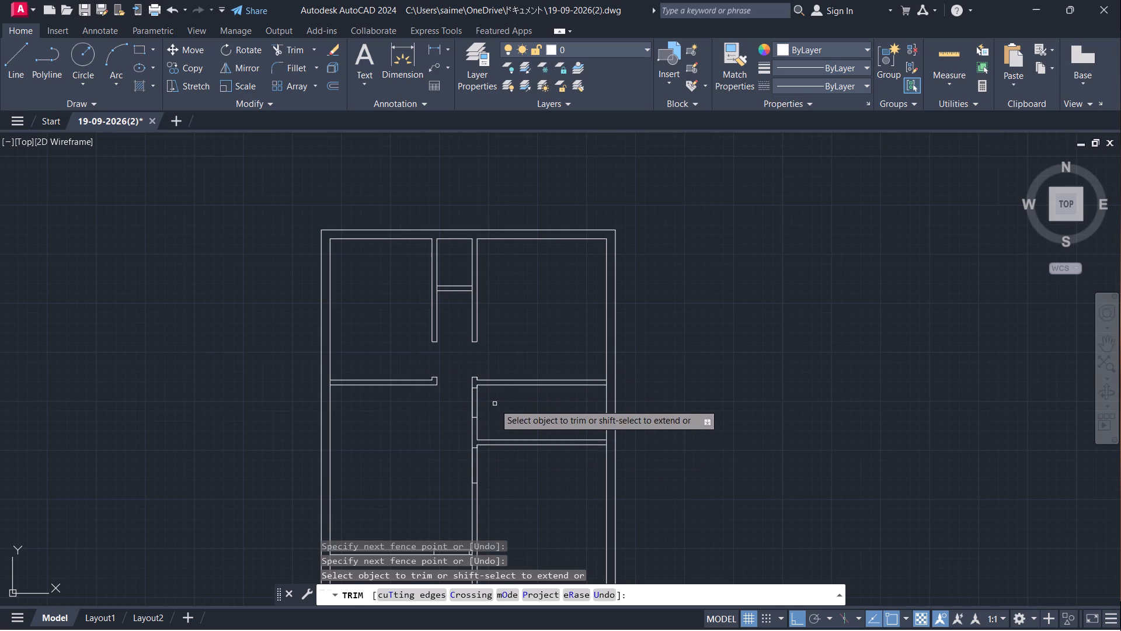
left_click_drag(495, 404, 513, 469)
Trim the door opening between the middle-left and lower-left rooms, and the line separating its short stub from the vertical wall.
middle_click_drag(410, 467, 412, 458)
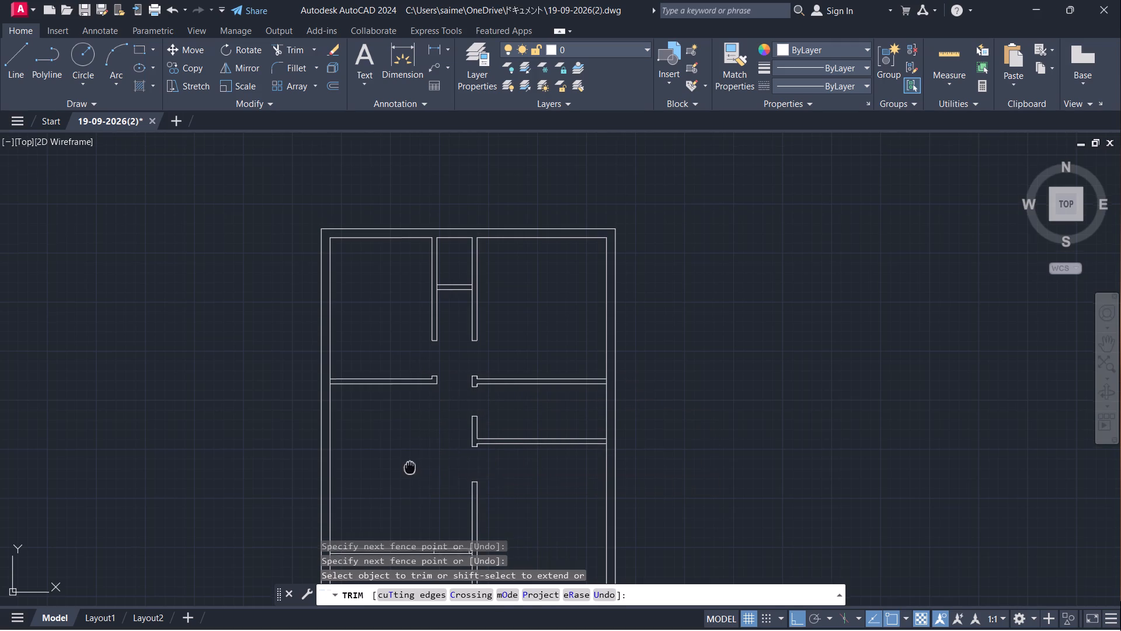
middle_click_drag(412, 458, 510, 196)
left_click_drag(539, 258, 527, 314)
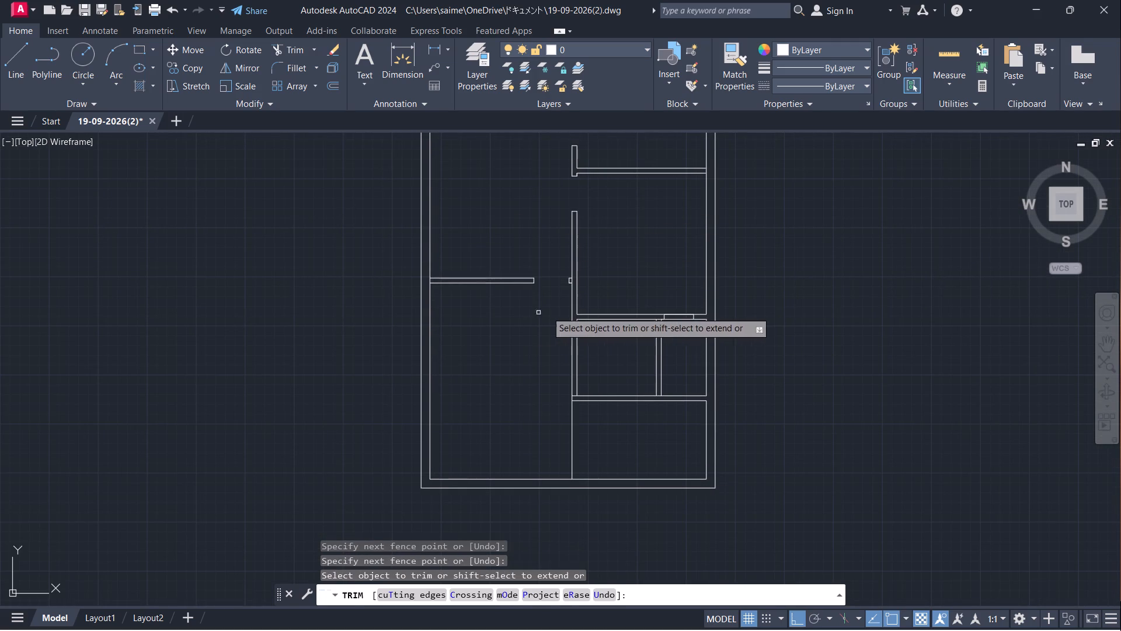
scroll(572, 275, "down", 1)
scroll(572, 275, "up", 4)
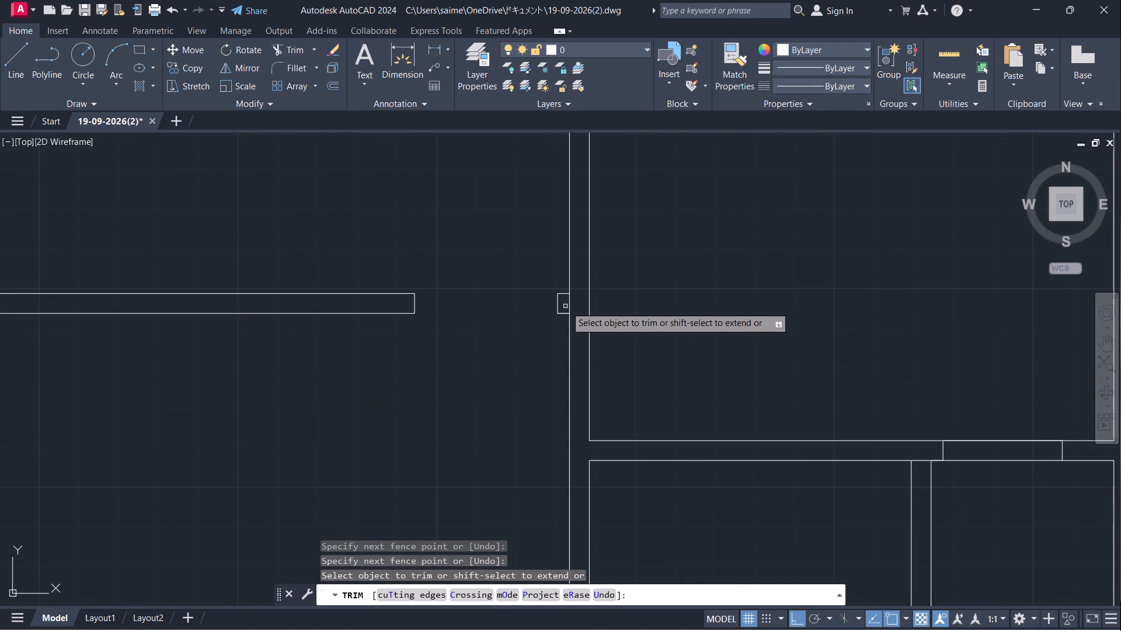
left_click(568, 305)
Trim the wall lines across the 2'6" door opening above the narrow right-hand compartment.
scroll(479, 351, "down", 2)
left_click_drag(683, 363, 684, 372)
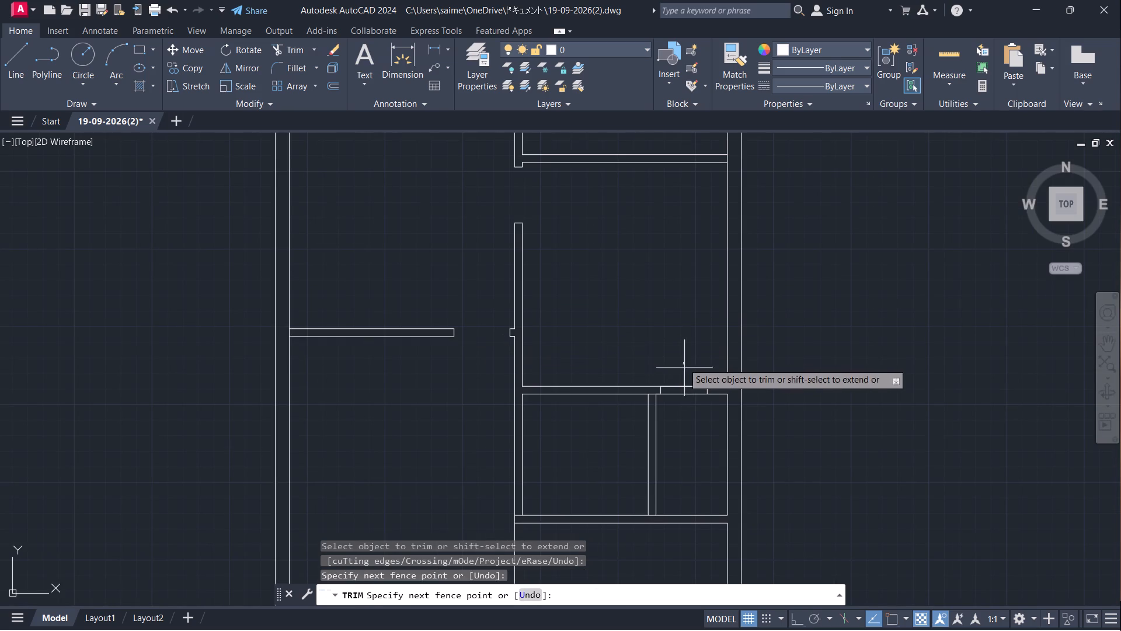
left_click_drag(684, 372, 673, 419)
middle_click_drag(656, 352, 612, 431)
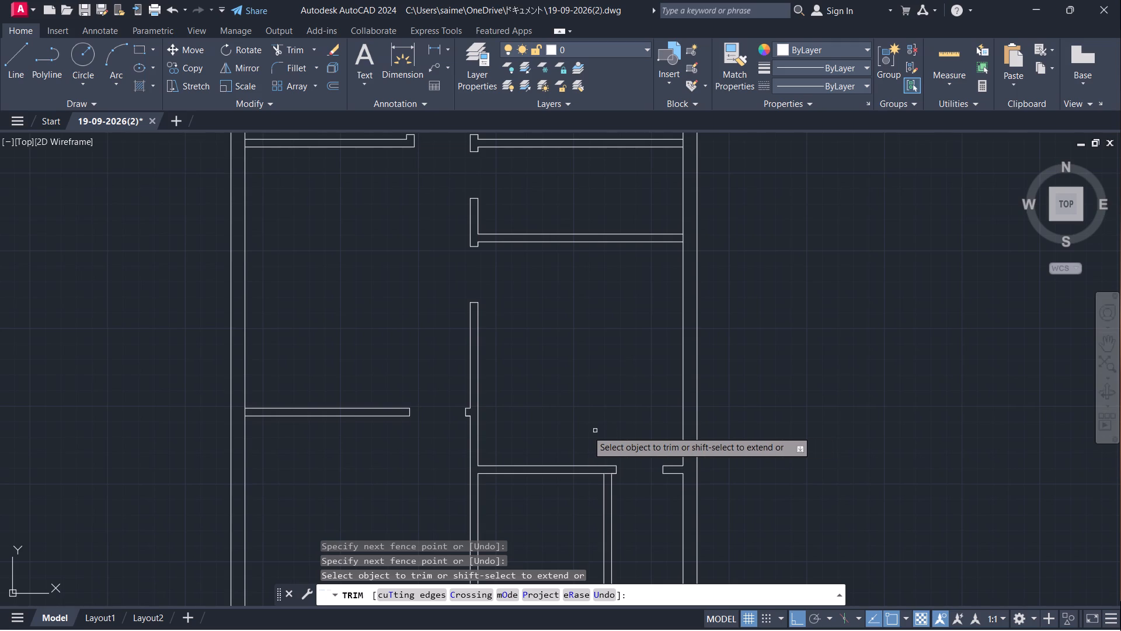
scroll(582, 425, "down", 2)
middle_click_drag(603, 409, 622, 374)
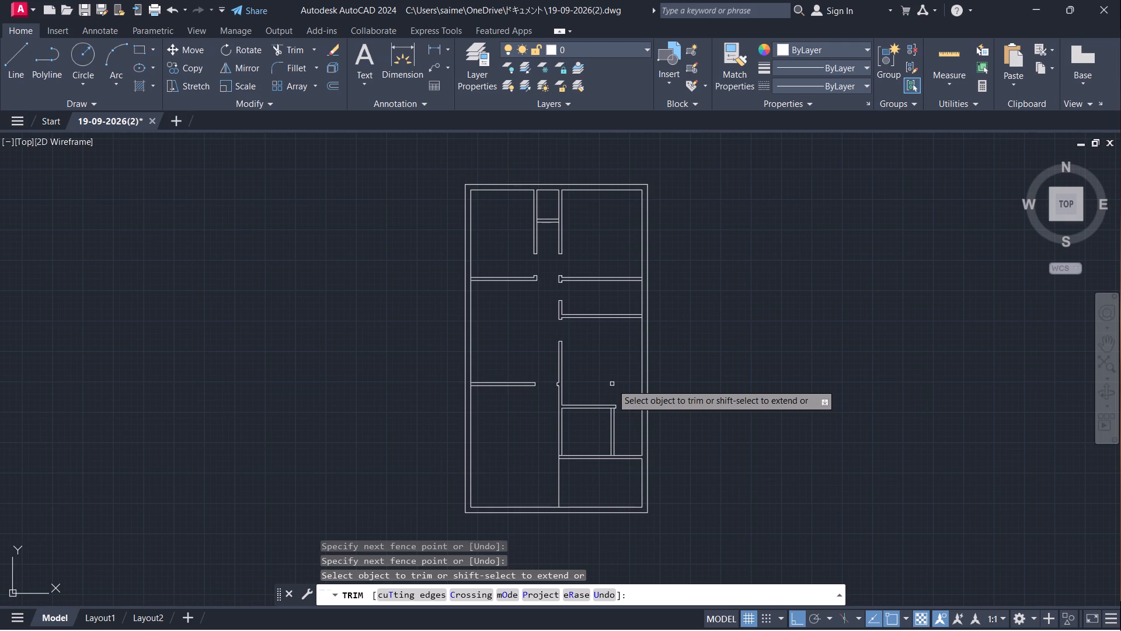
key("Escape")
key("Escape")
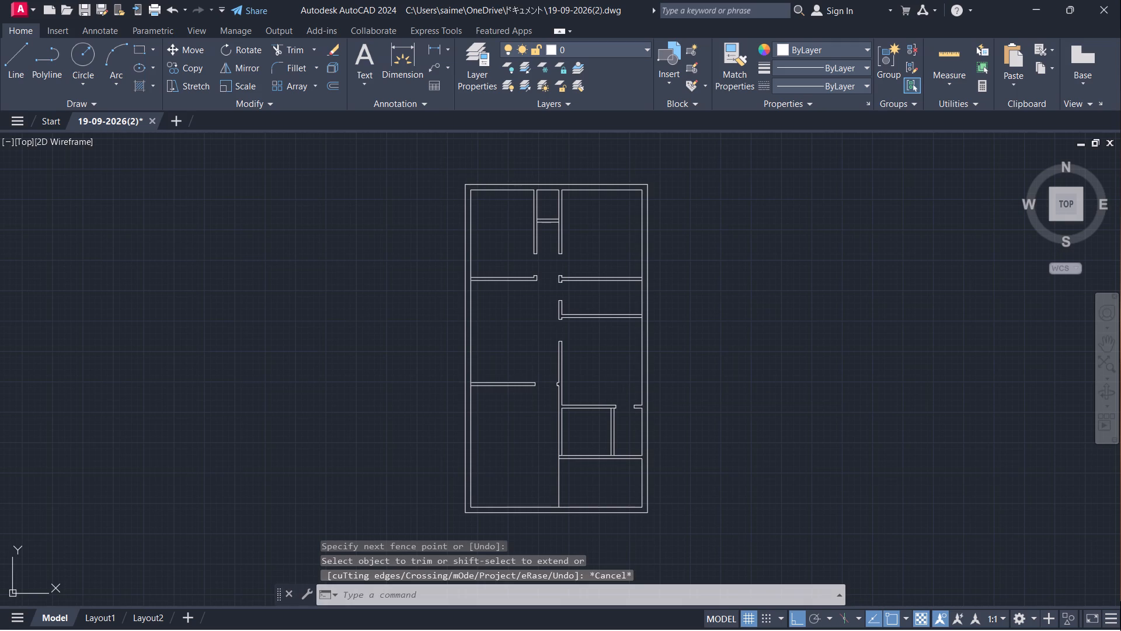
Insert the Door block from the recent blocks in the empty space right of the floor plan.
key("i")
key("Return")
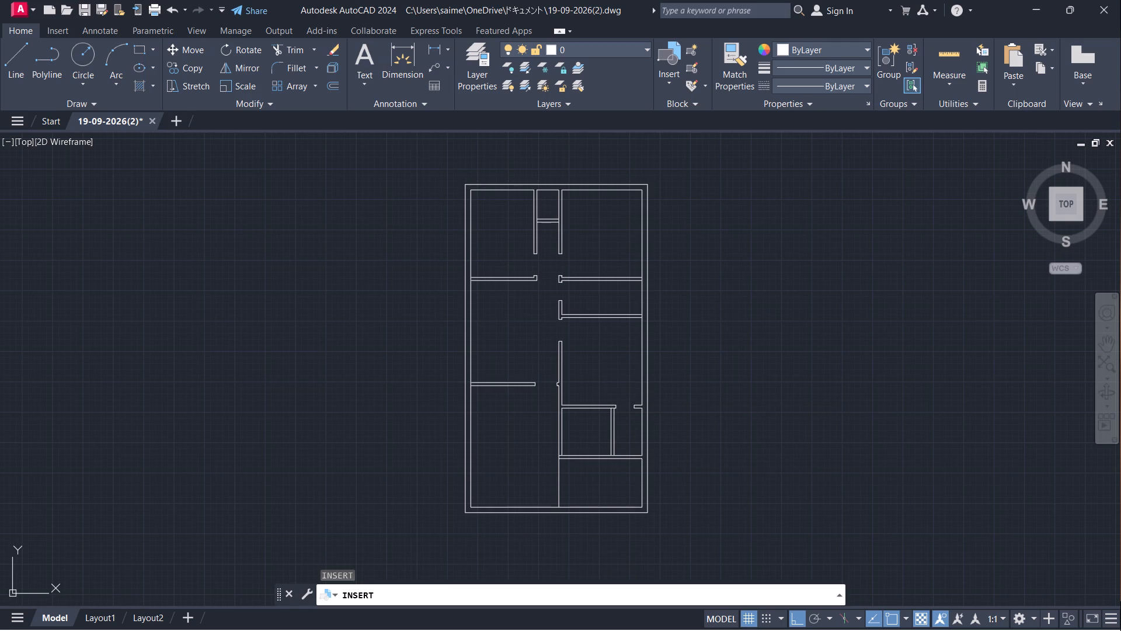
left_click(865, 286)
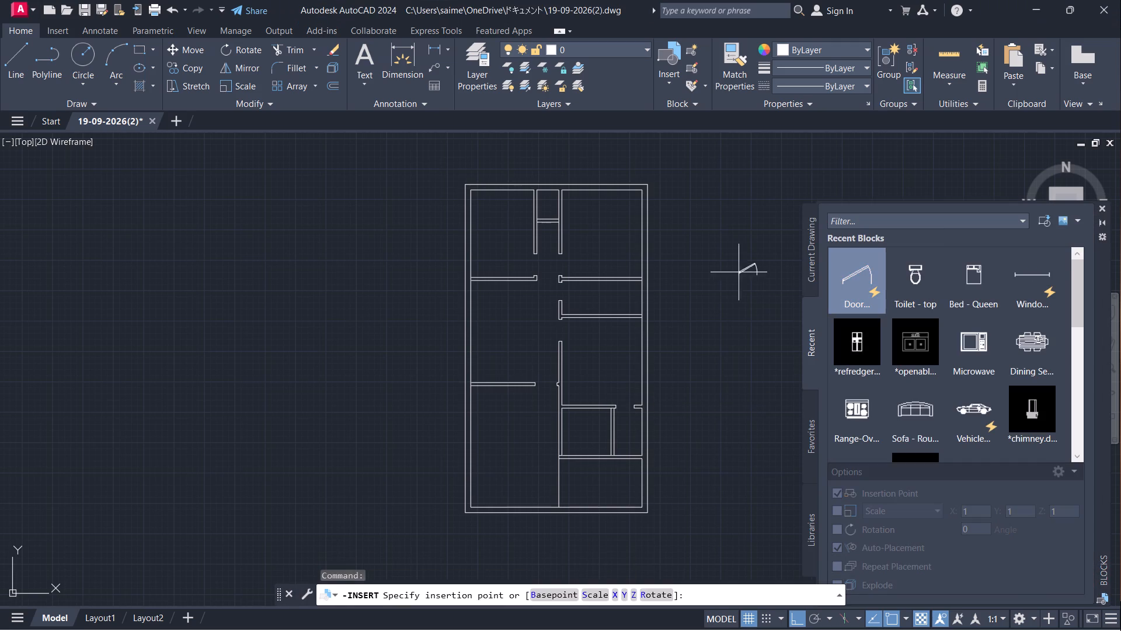
left_click(682, 269)
left_click(1099, 206)
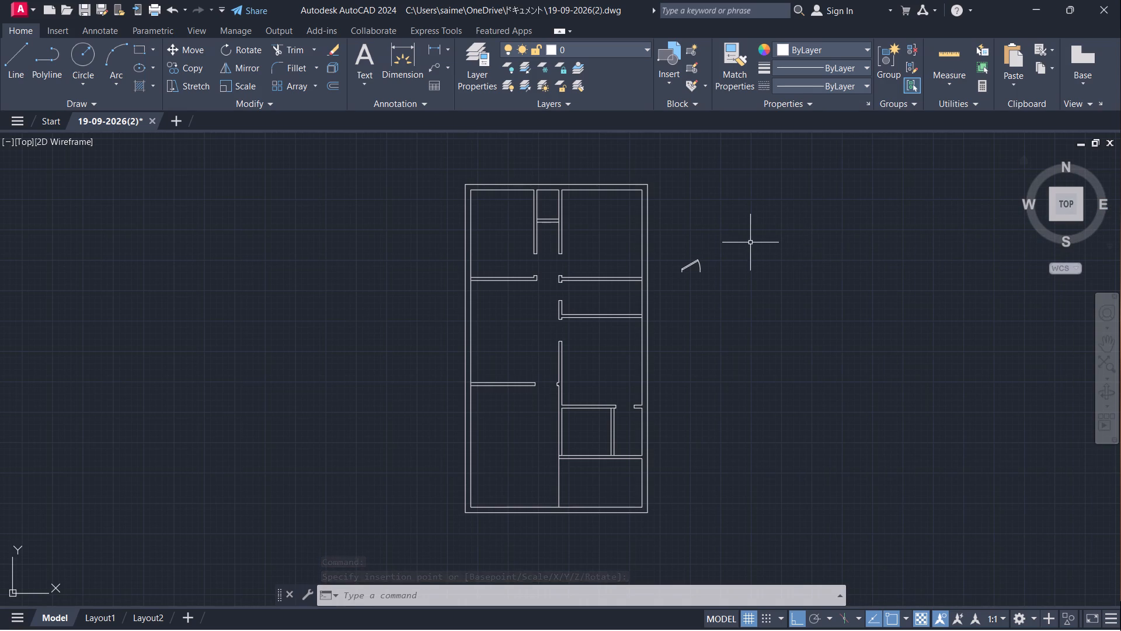
Set the Door block beside the floor plan to the Open 90º state.
scroll(708, 256, "up", 1)
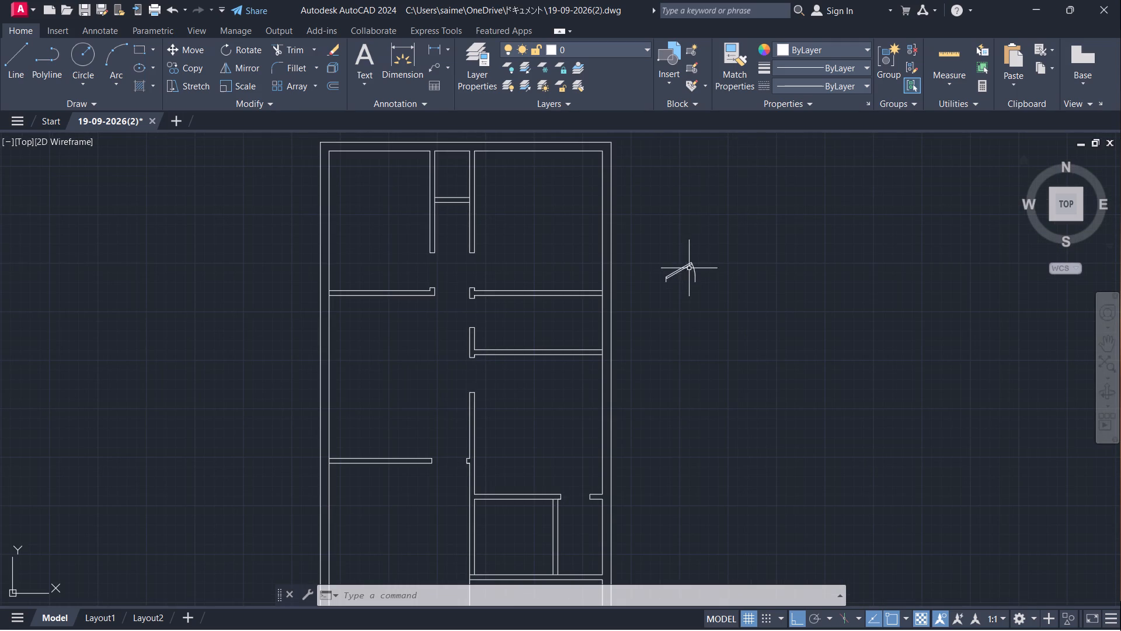
left_click(689, 267)
left_click(663, 263)
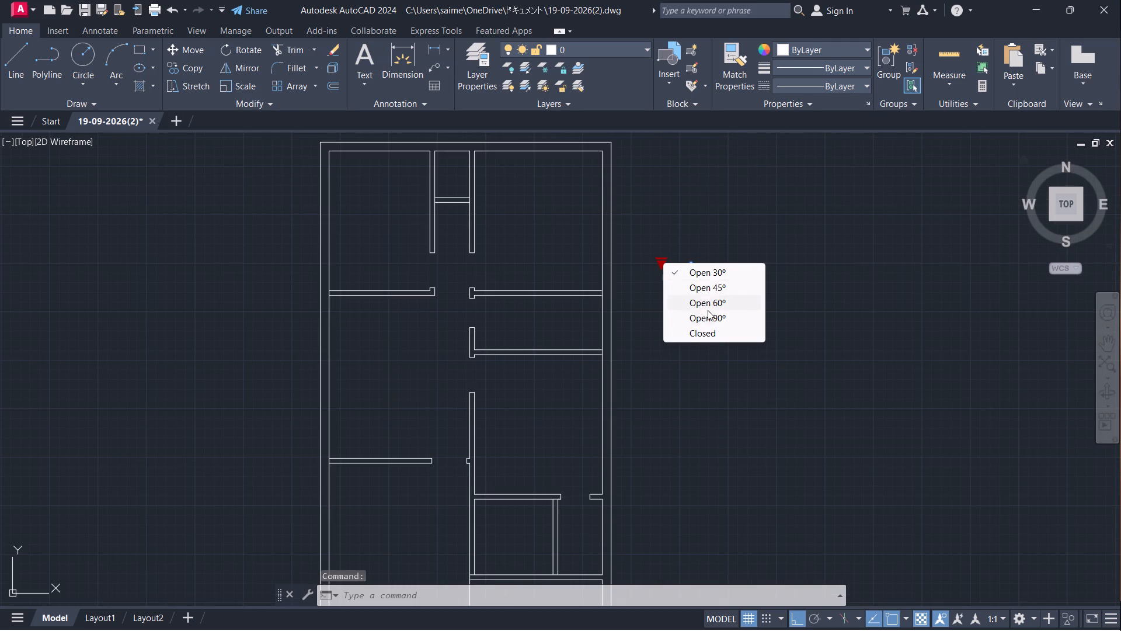
left_click(708, 318)
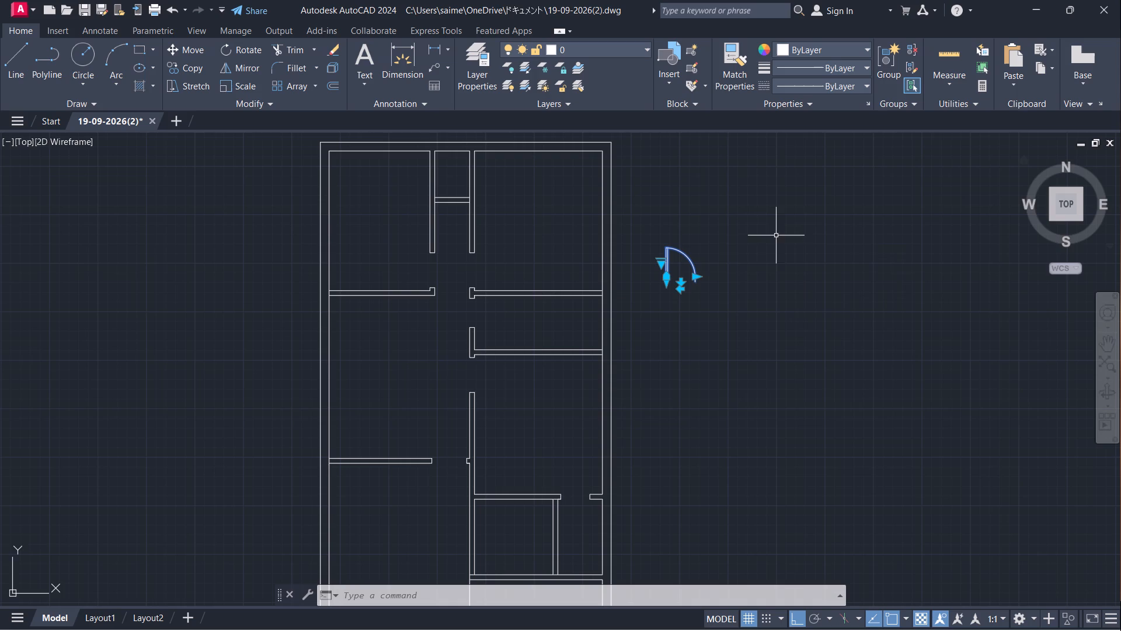
Scale the Door block from its hinge-side base corner by reference, making its opening width 3'.
scroll(699, 255, "up", 1)
type("SC")
key("Return")
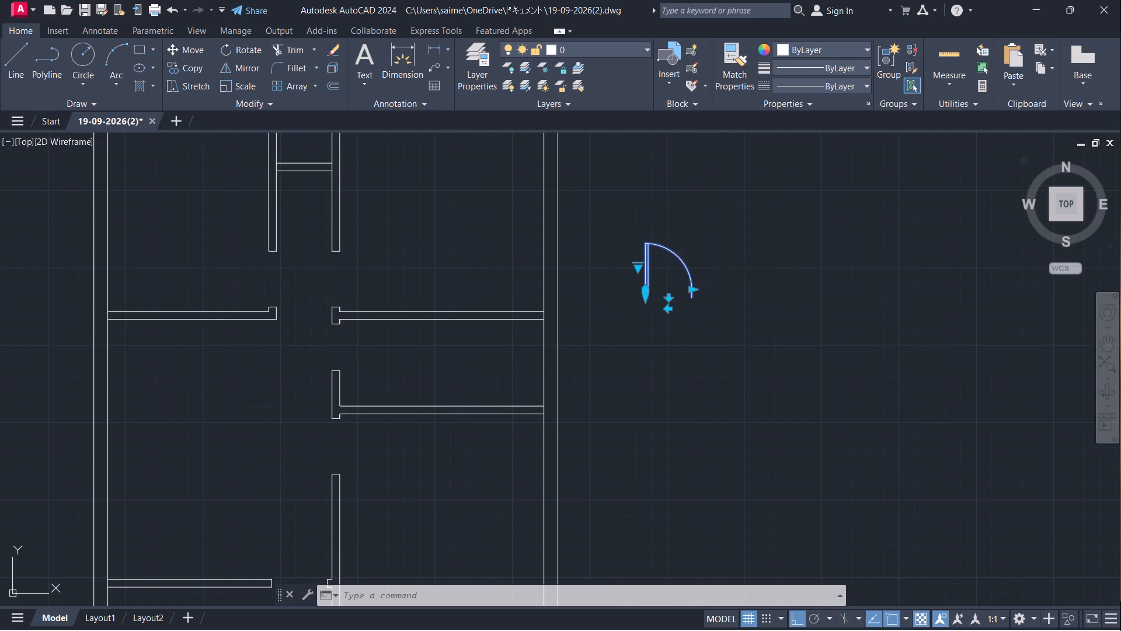
left_click(642, 300)
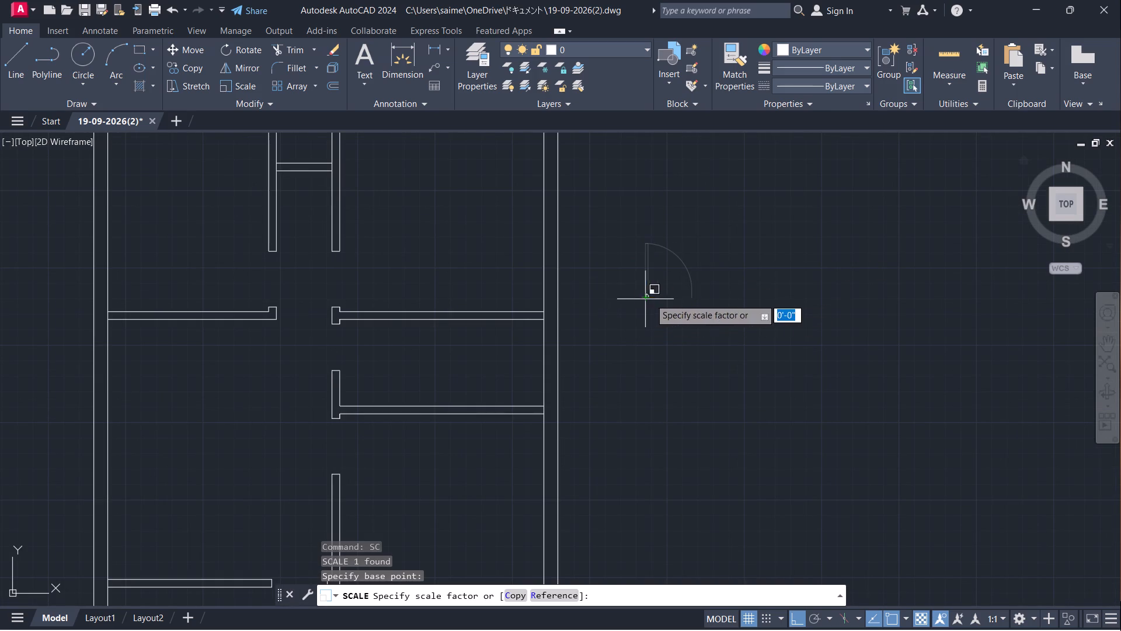
key("r")
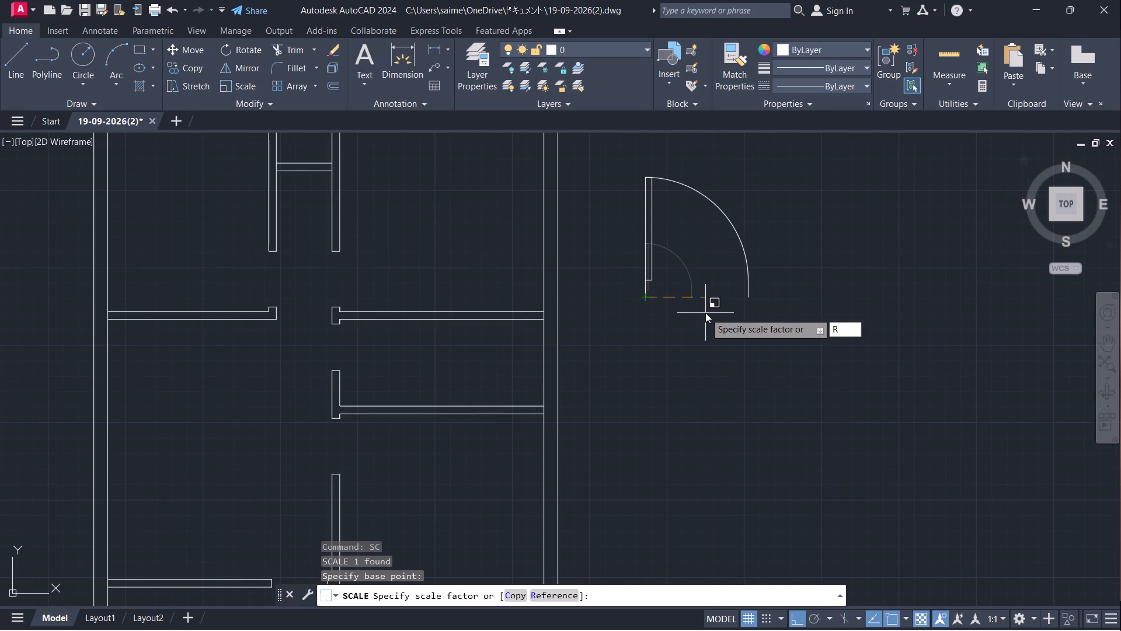
key("Return")
left_click(641, 304)
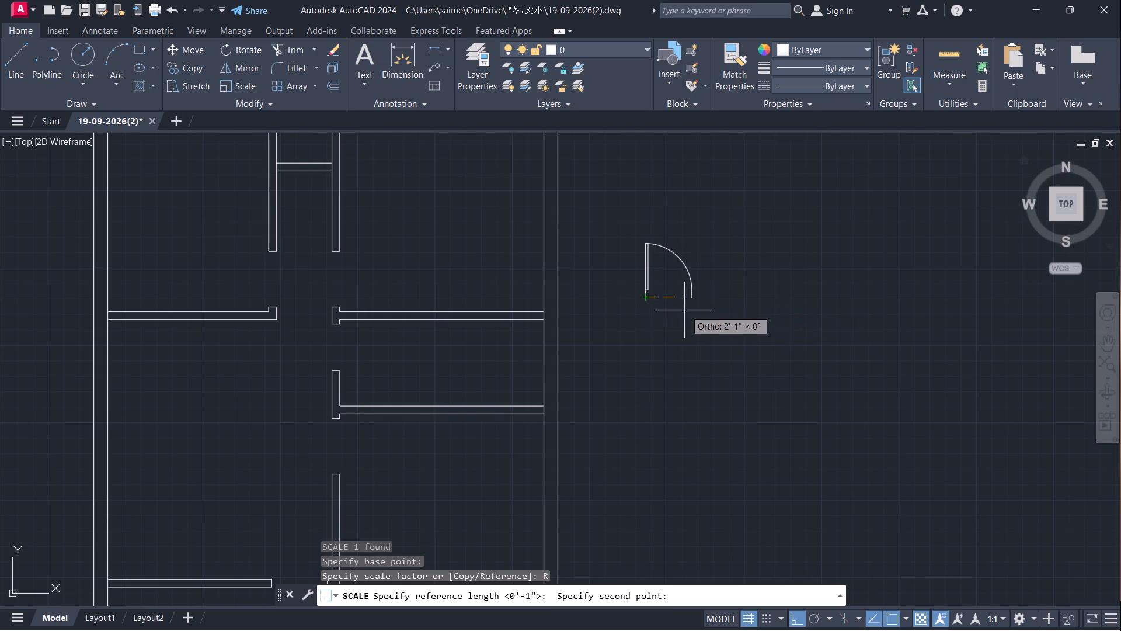
left_click(695, 302)
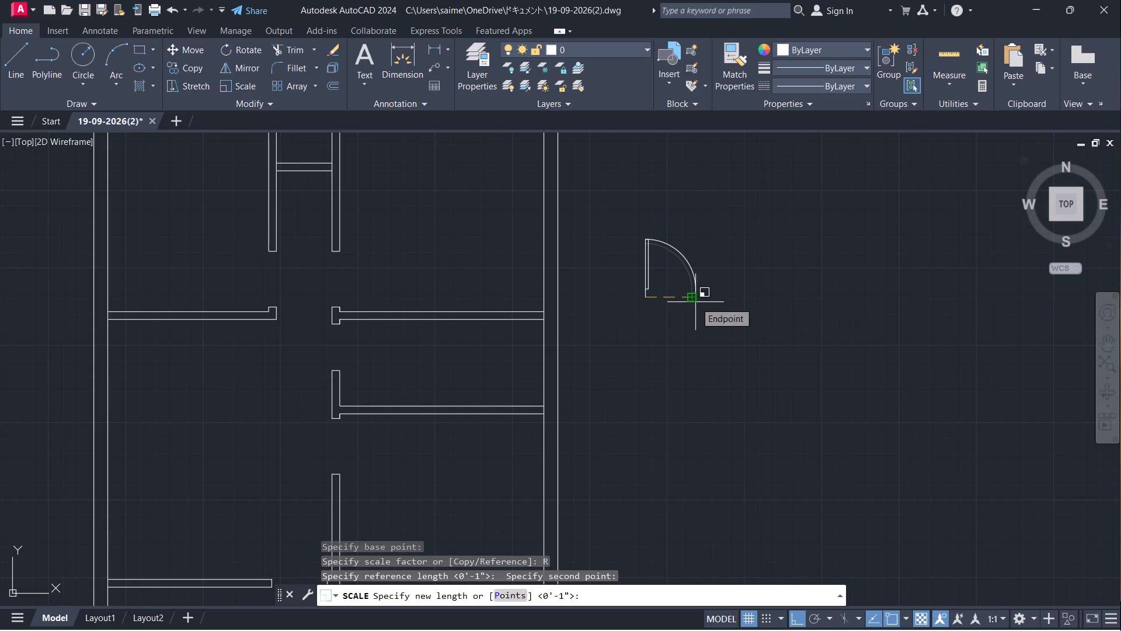
type("3'")
key("Return")
Copy the 3' door block straight down, about 4'-2" below the original.
left_click(698, 256)
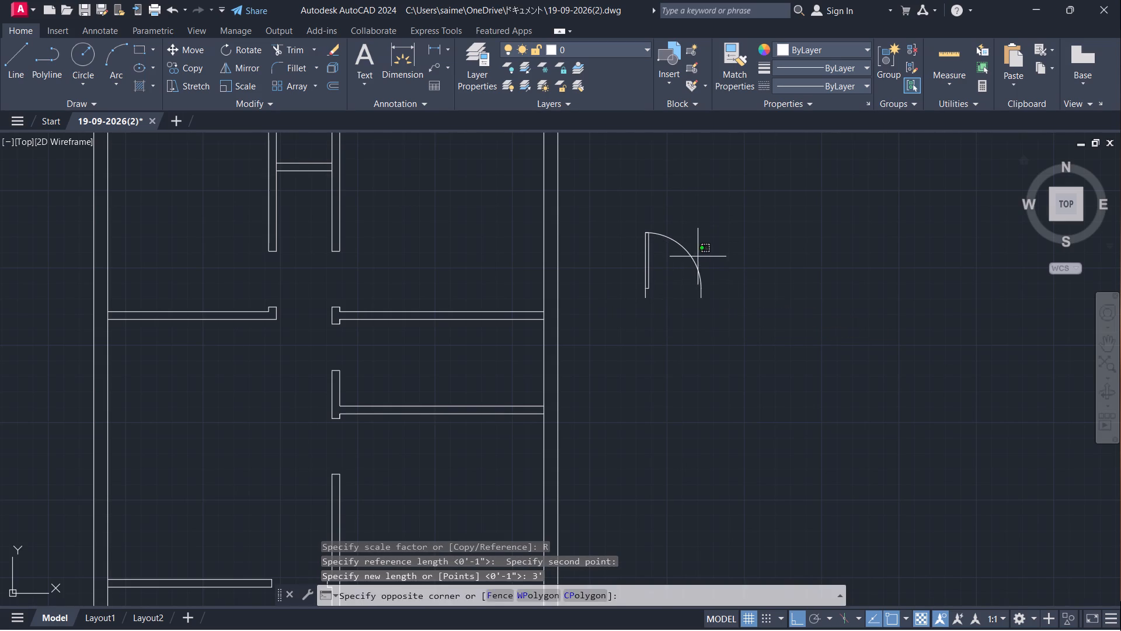
left_click(673, 280)
type("CO")
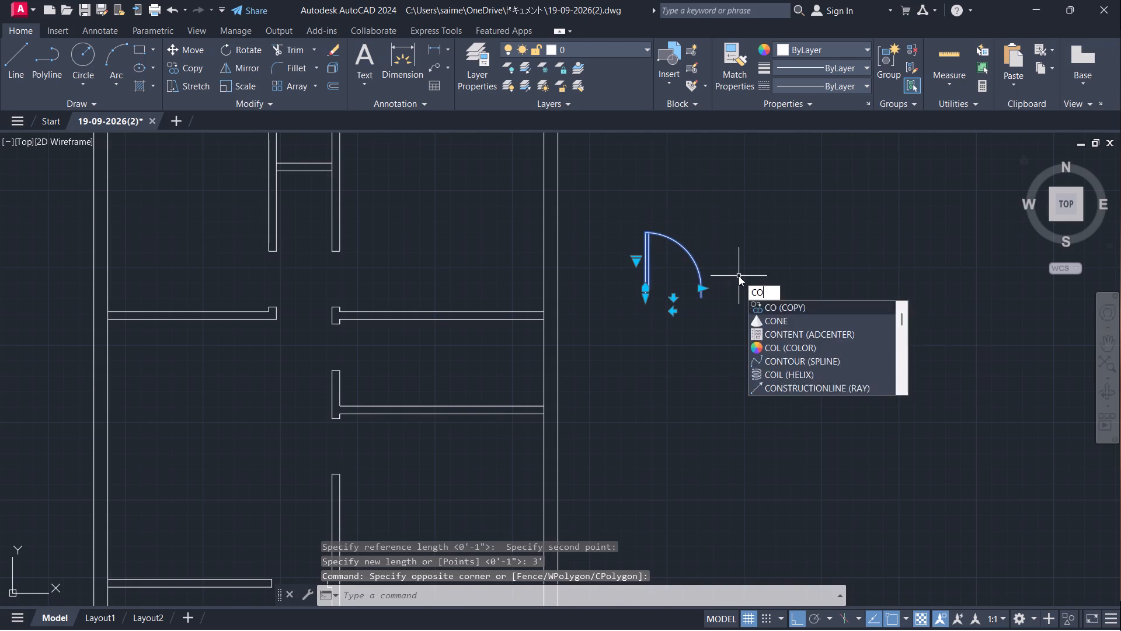
key("Return")
left_click(639, 304)
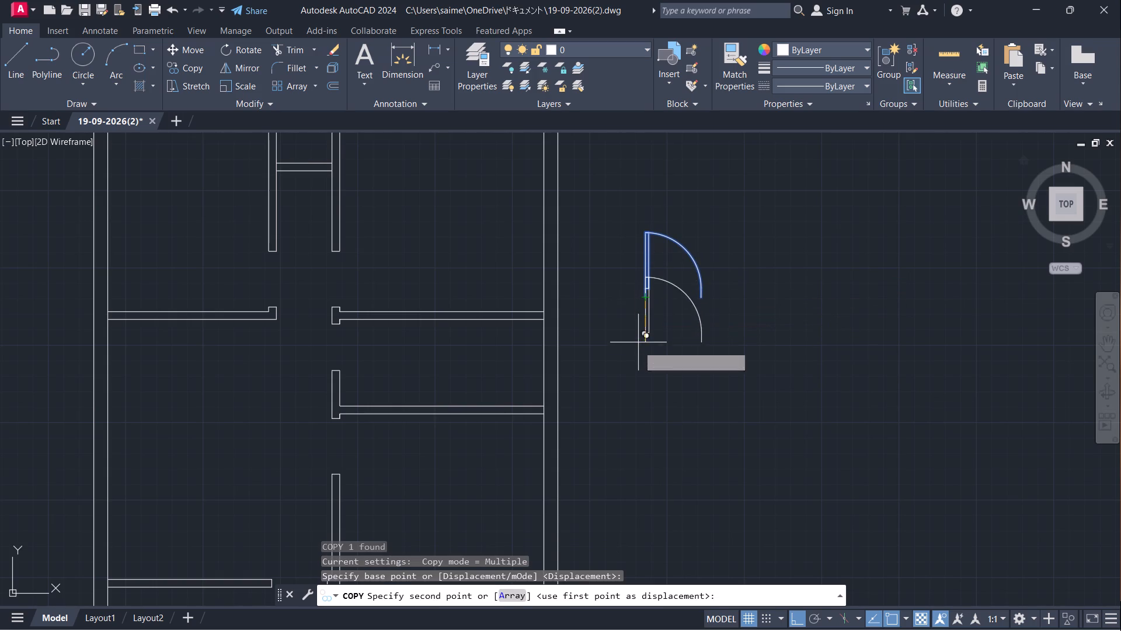
left_click(634, 376)
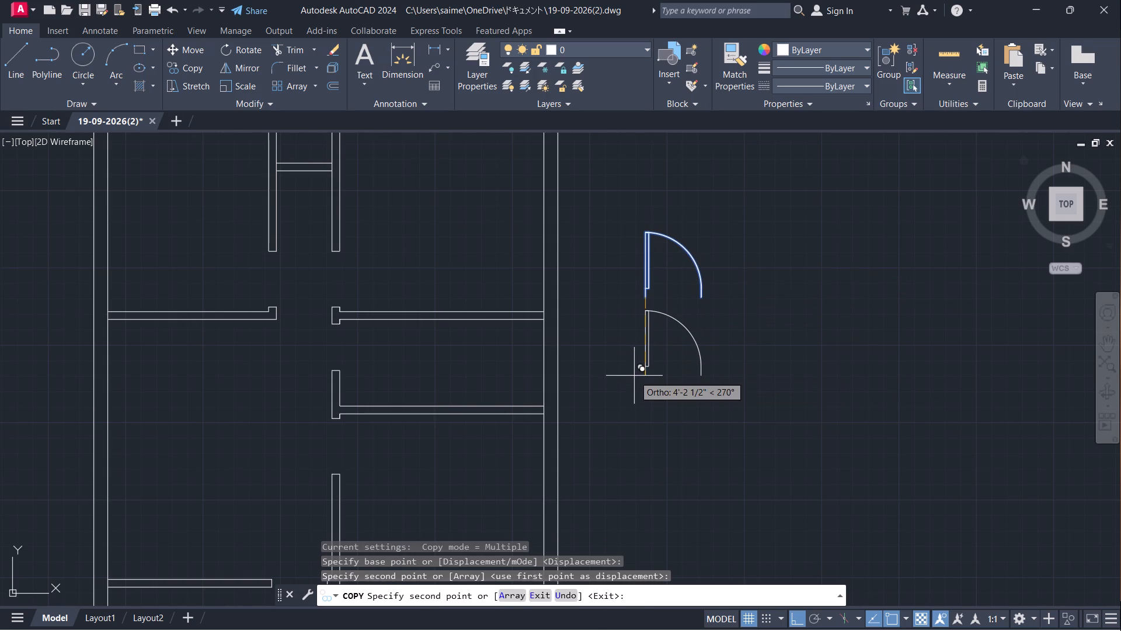
key("Escape")
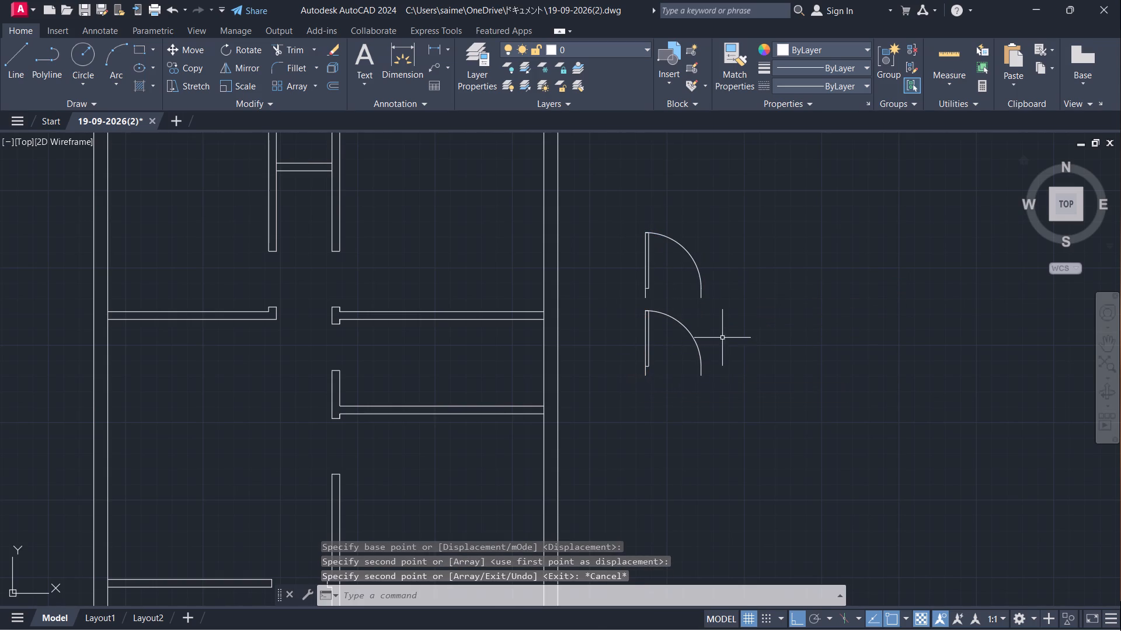
Scale the lower door copy from its hinge-side base corner by reference, making its opening width 2'6".
left_click(700, 346)
type("SC")
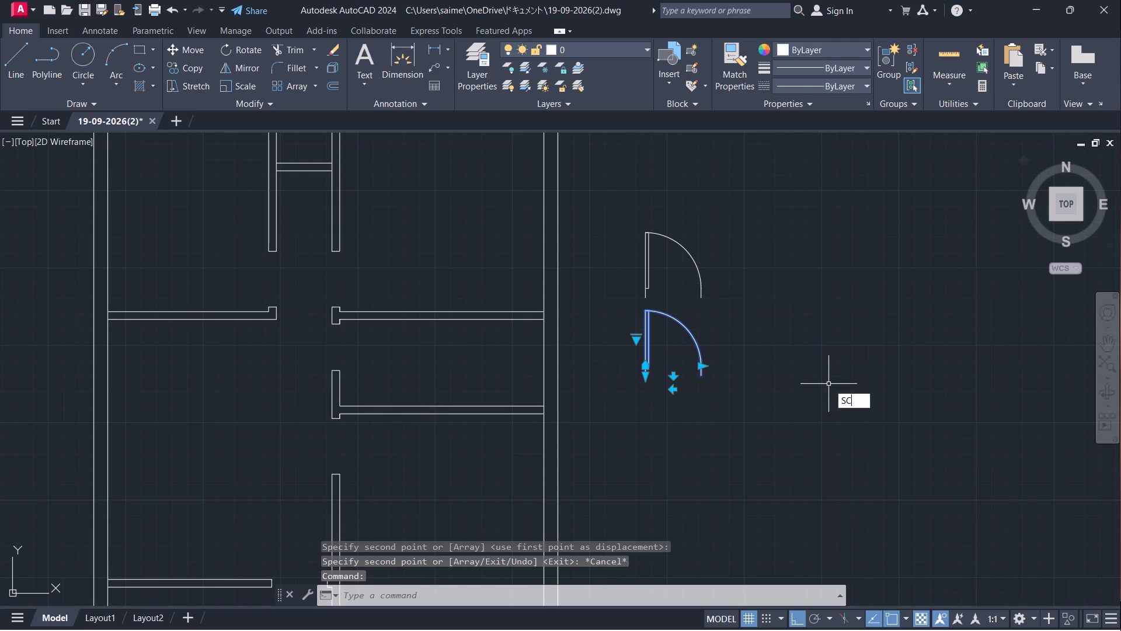
key("Return")
left_click(647, 380)
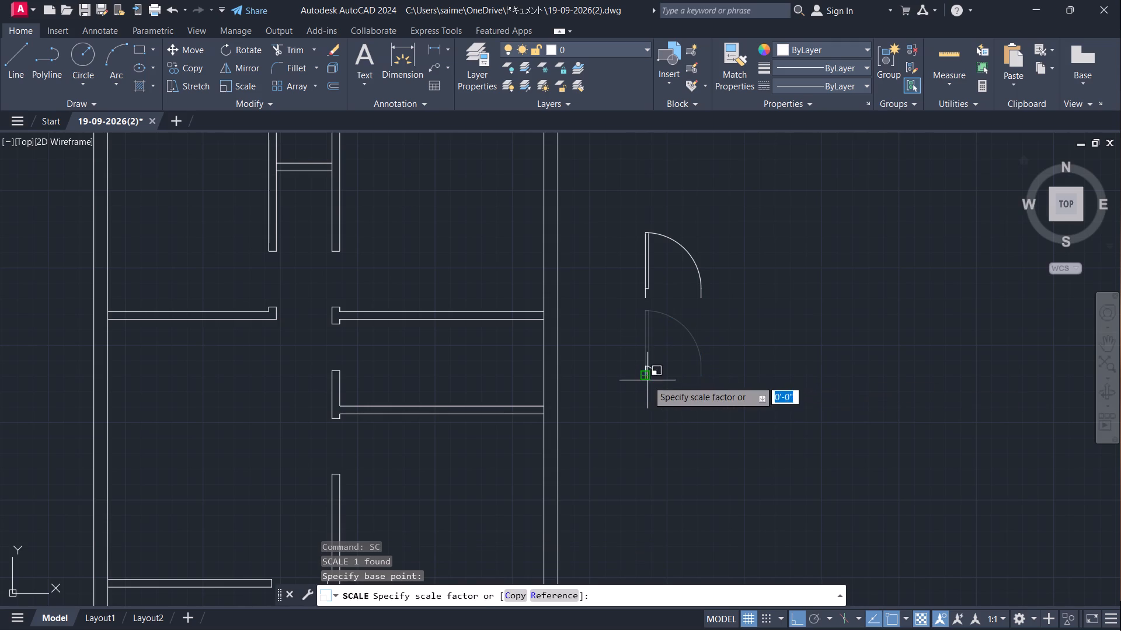
key("r")
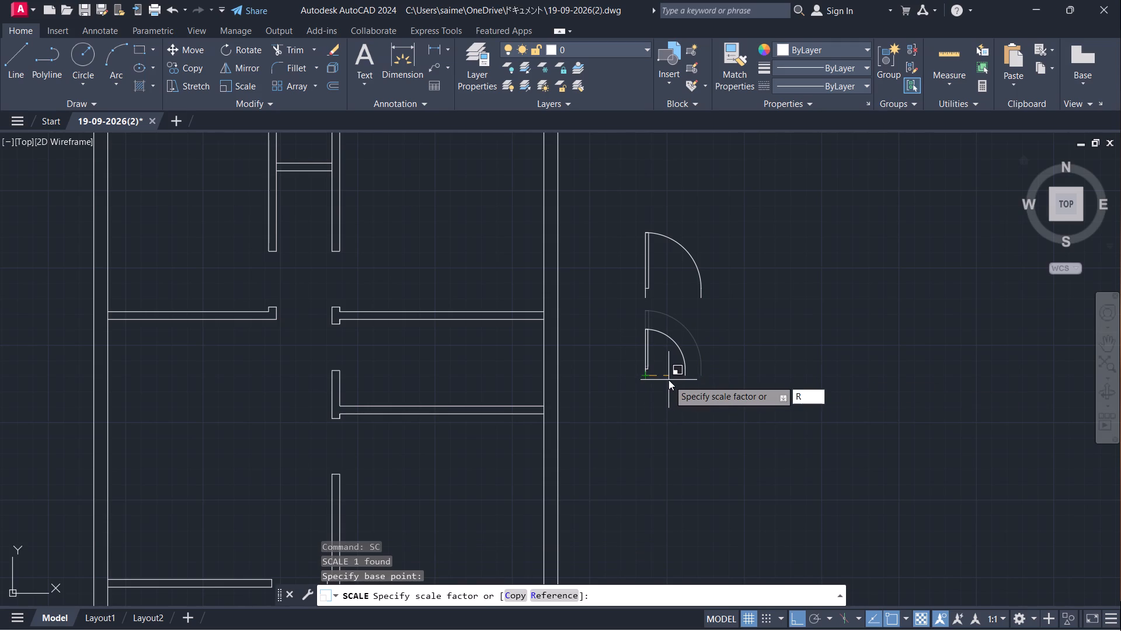
key("Return")
left_click(641, 375)
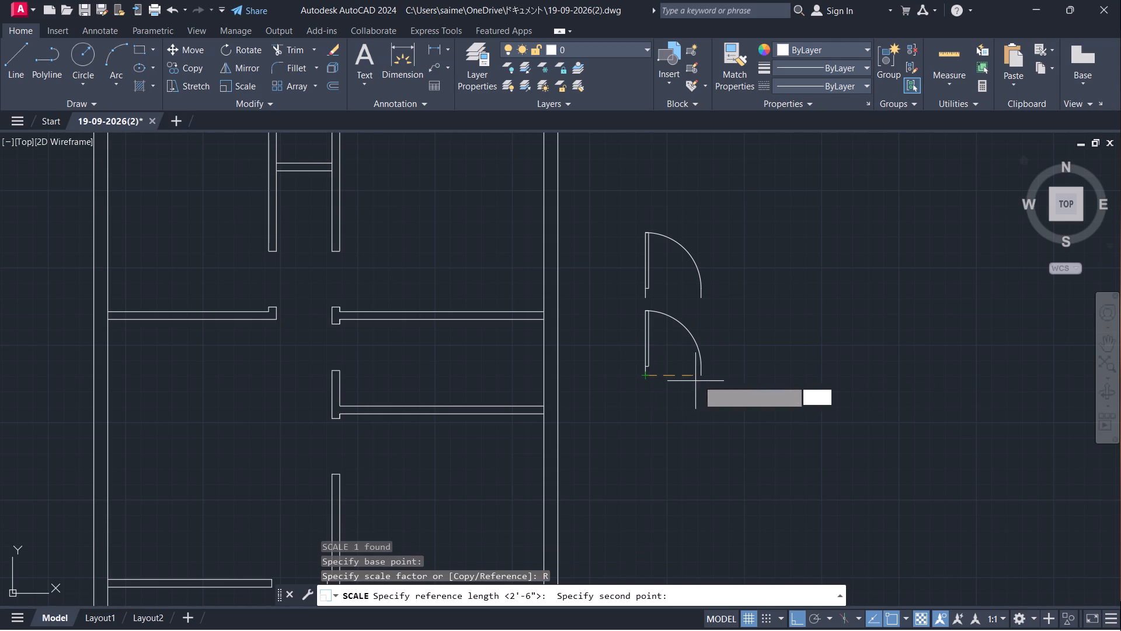
left_click(701, 376)
type("2'6\"")
key("Return")
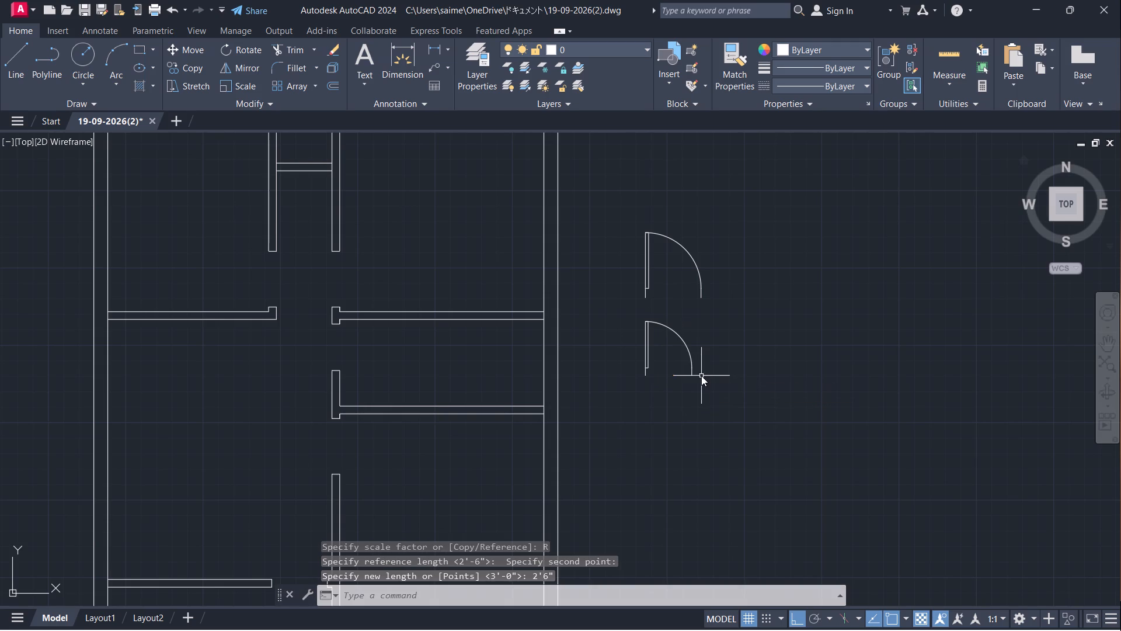
scroll(785, 316, "down", 1)
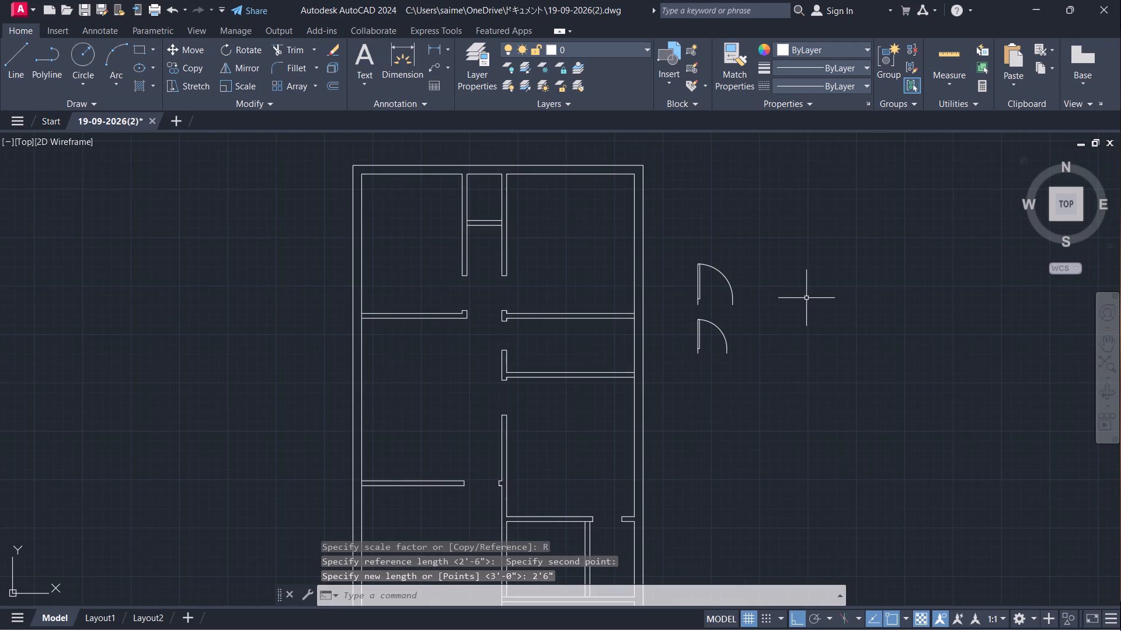
scroll(804, 303, "down", 1)
middle_click_drag(804, 303, 753, 241)
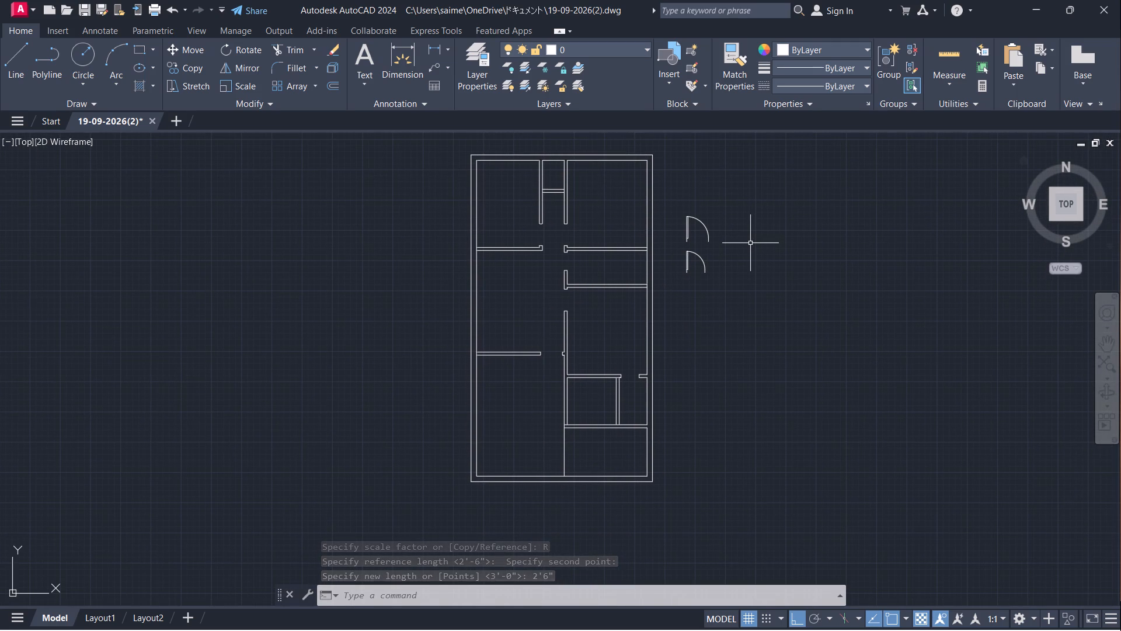
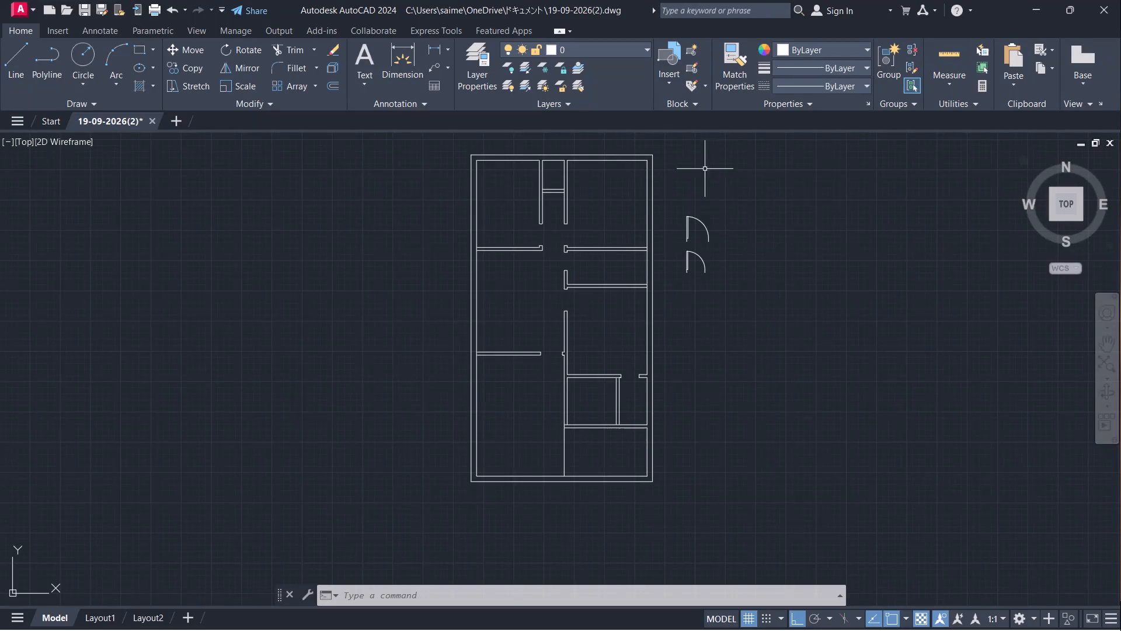
Rotate the 3' door block beside the plan 90° counterclockwise about its hinge-side base corner.
left_click(691, 218)
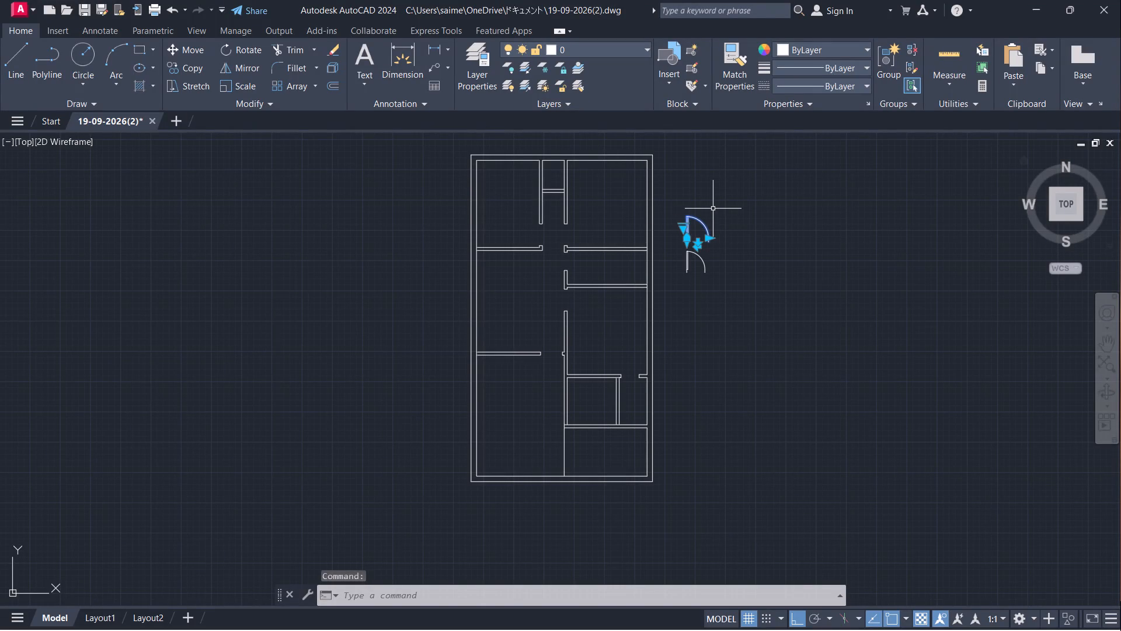
scroll(713, 209, "up", 2)
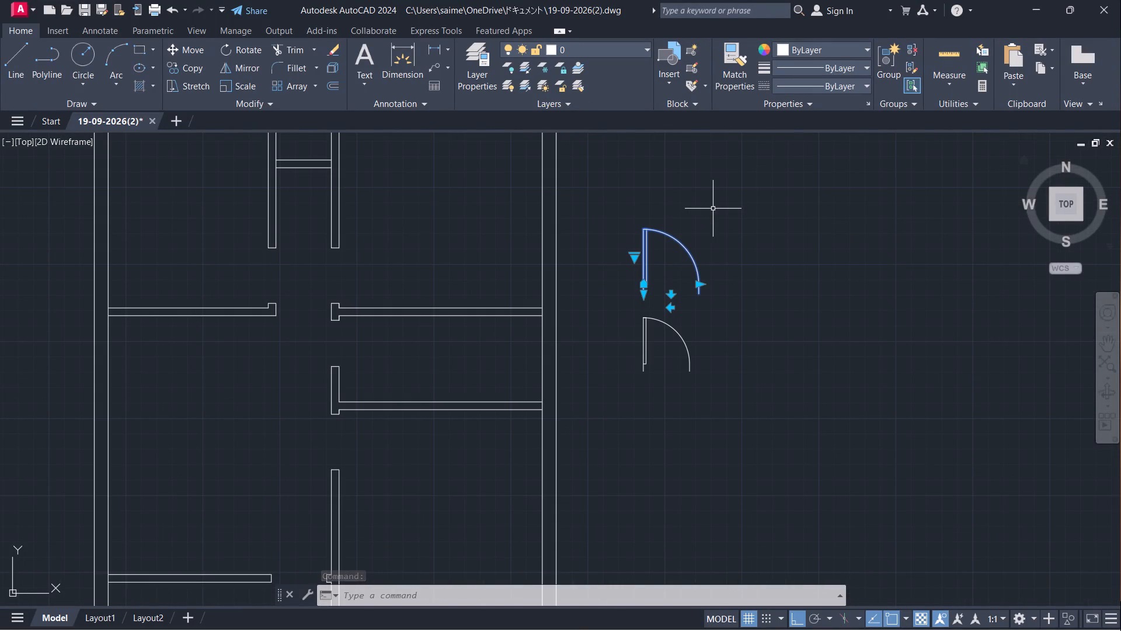
type("RO")
key("Return")
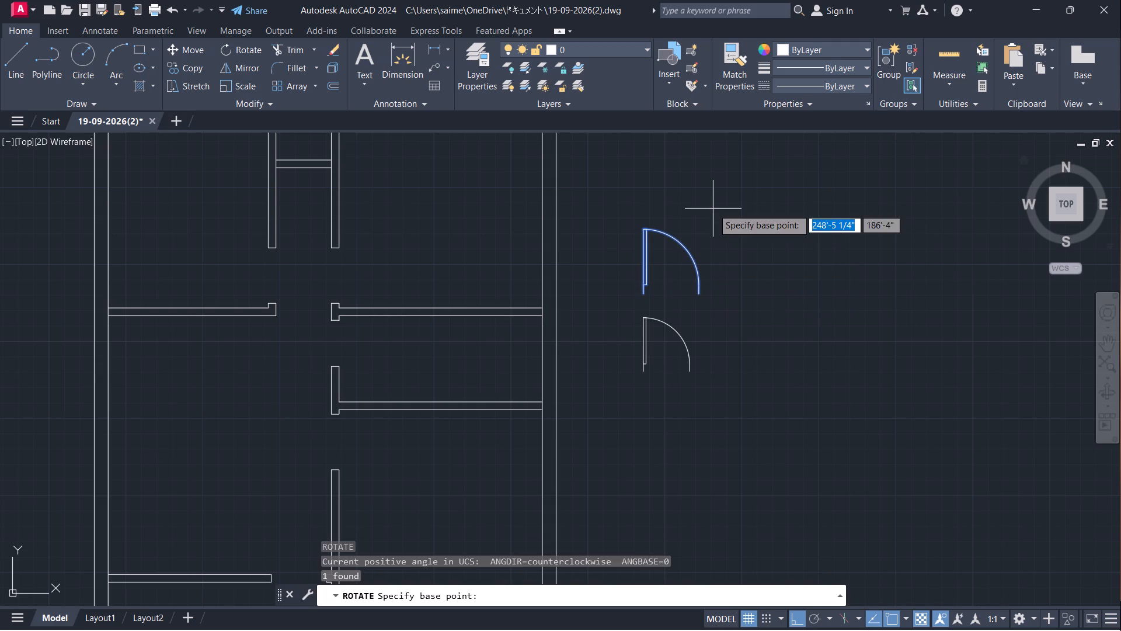
left_click(644, 297)
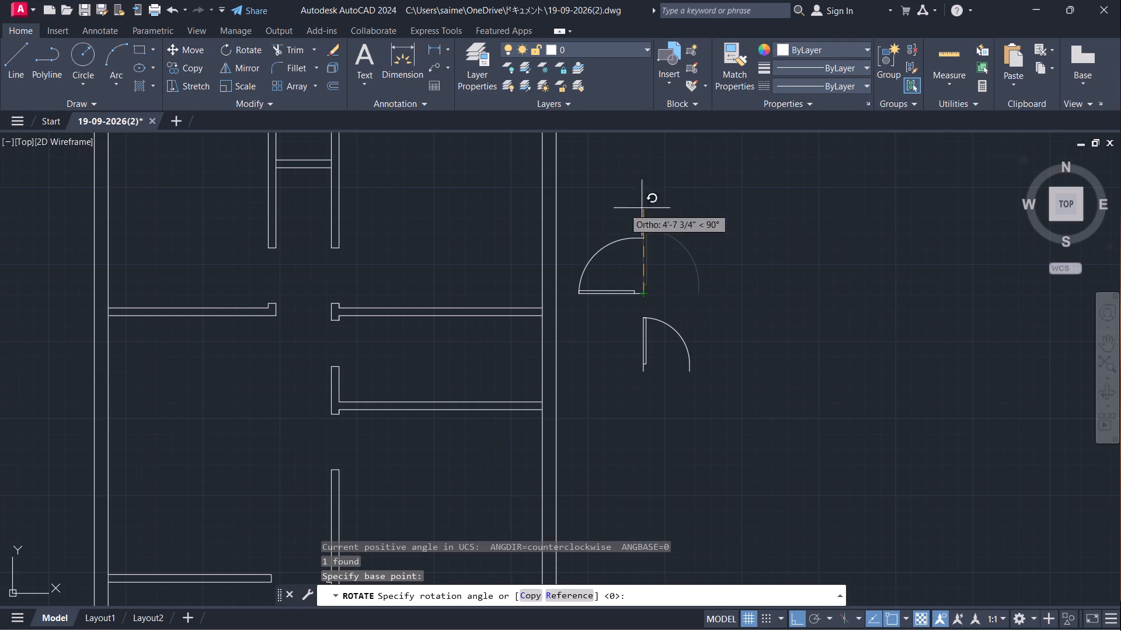
left_click(630, 183)
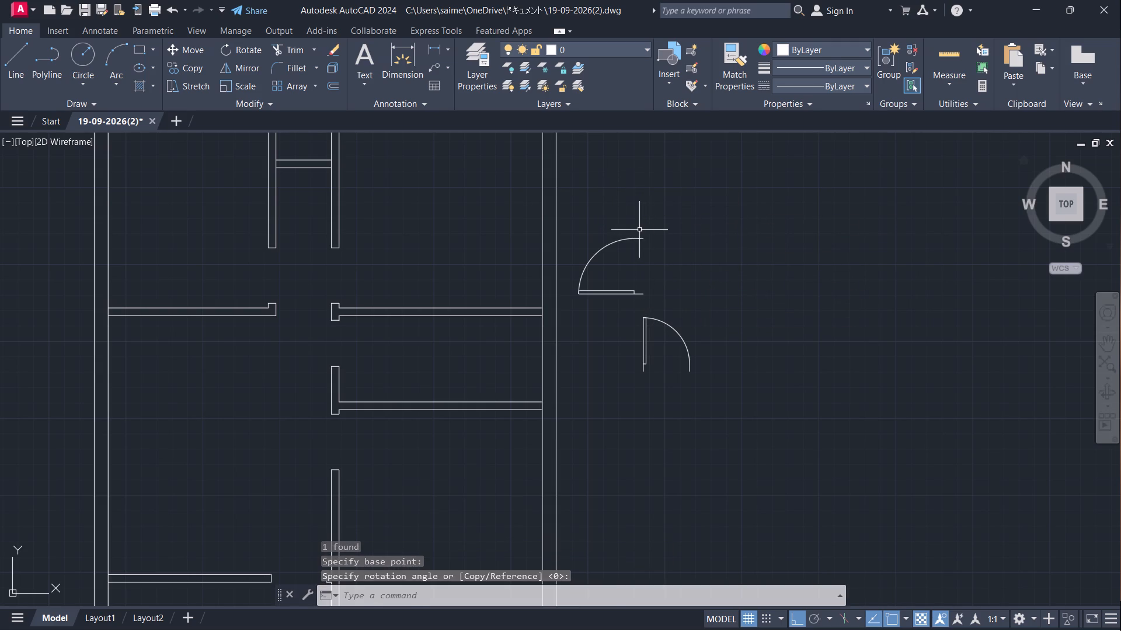
Mirror the rotated 3' door across a vertical line just to its right, keeping the original.
left_click(636, 233)
left_click(624, 268)
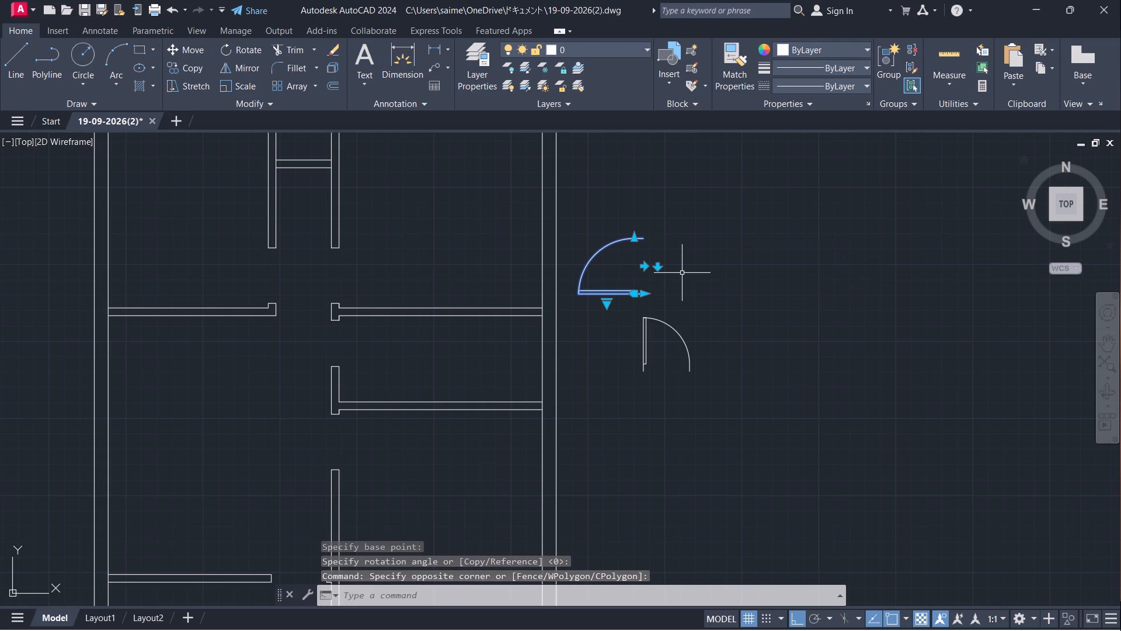
key("i")
key("BackSpace")
type("MI")
key("Return")
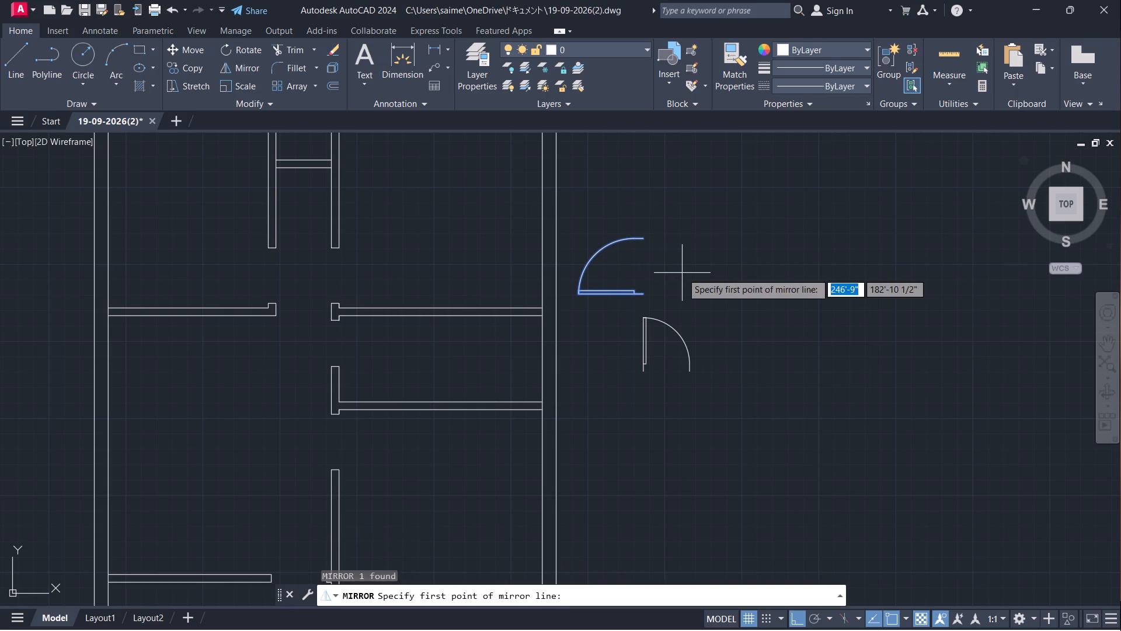
left_click(655, 303)
left_click(665, 206)
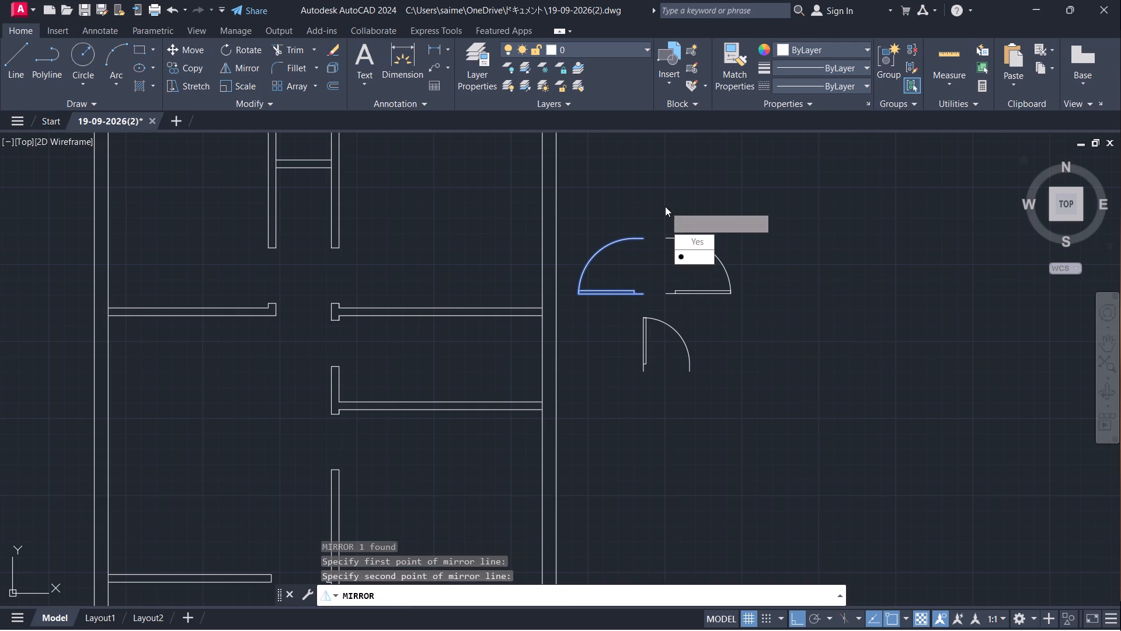
key("Return")
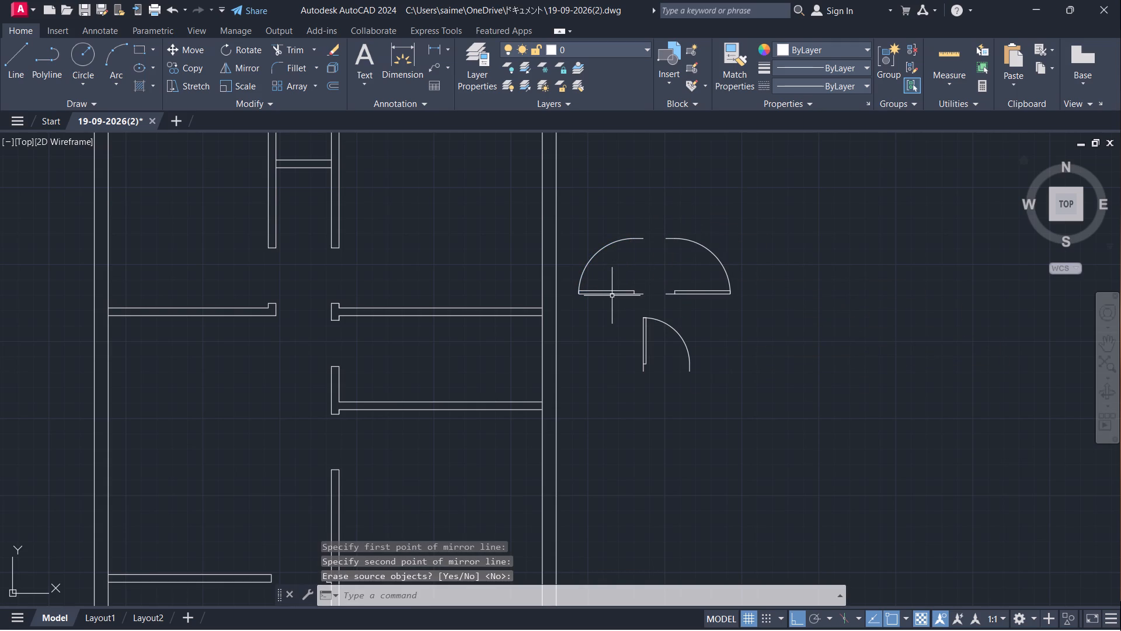
With Ortho off, move the original 3' door by its hinge corner into the upper-left room's opening, at the partition end.
left_click(612, 296)
key("m")
key("Return")
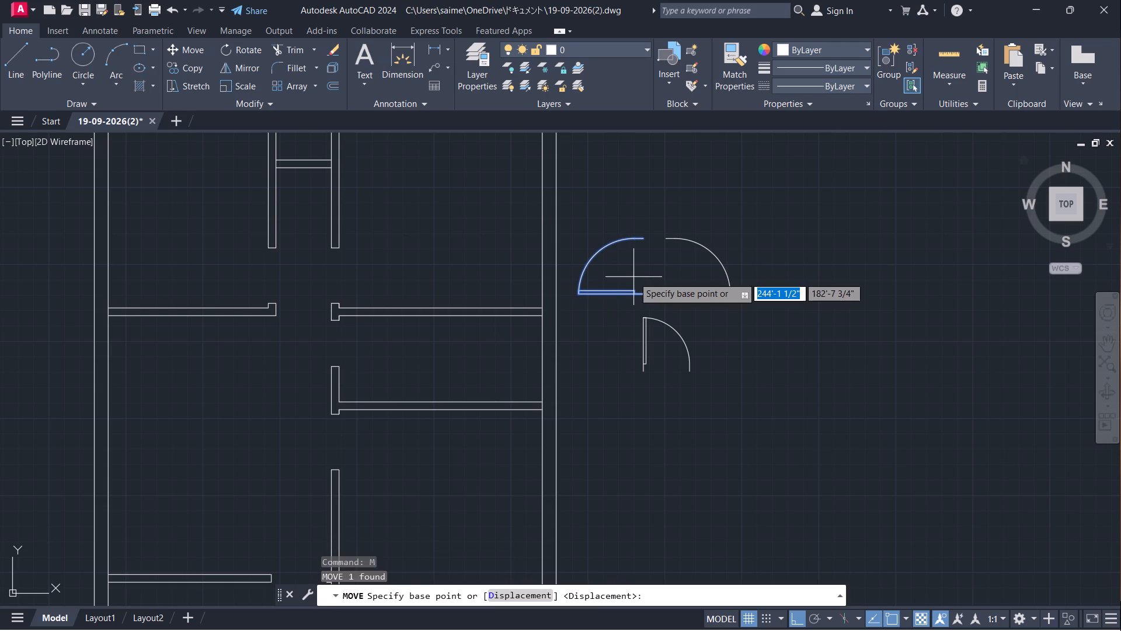
key("F8")
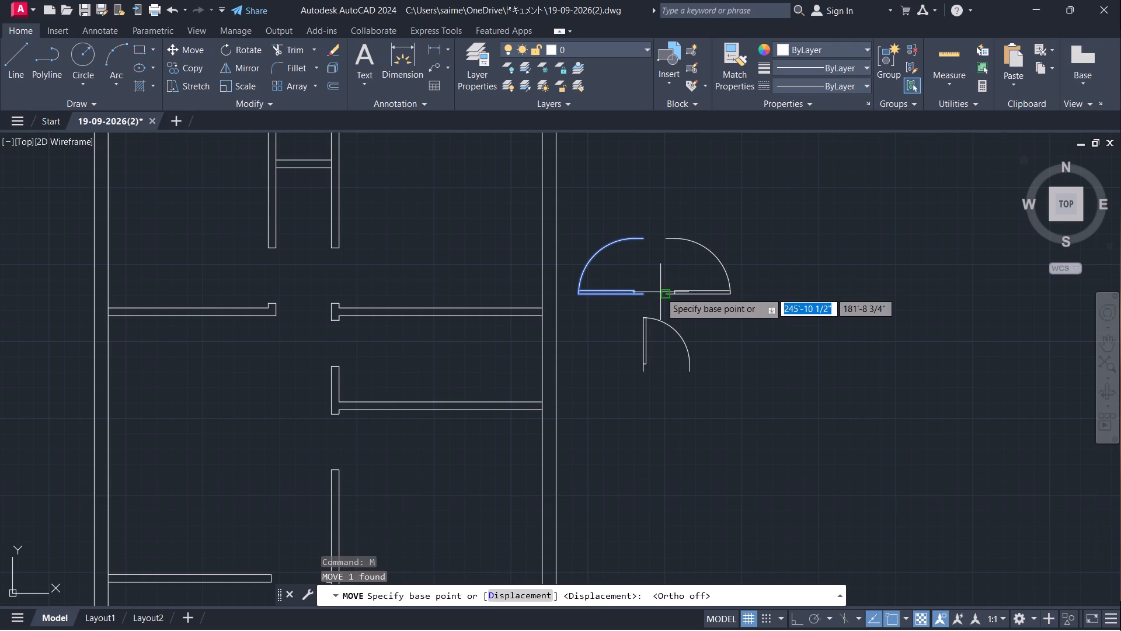
left_click(646, 292)
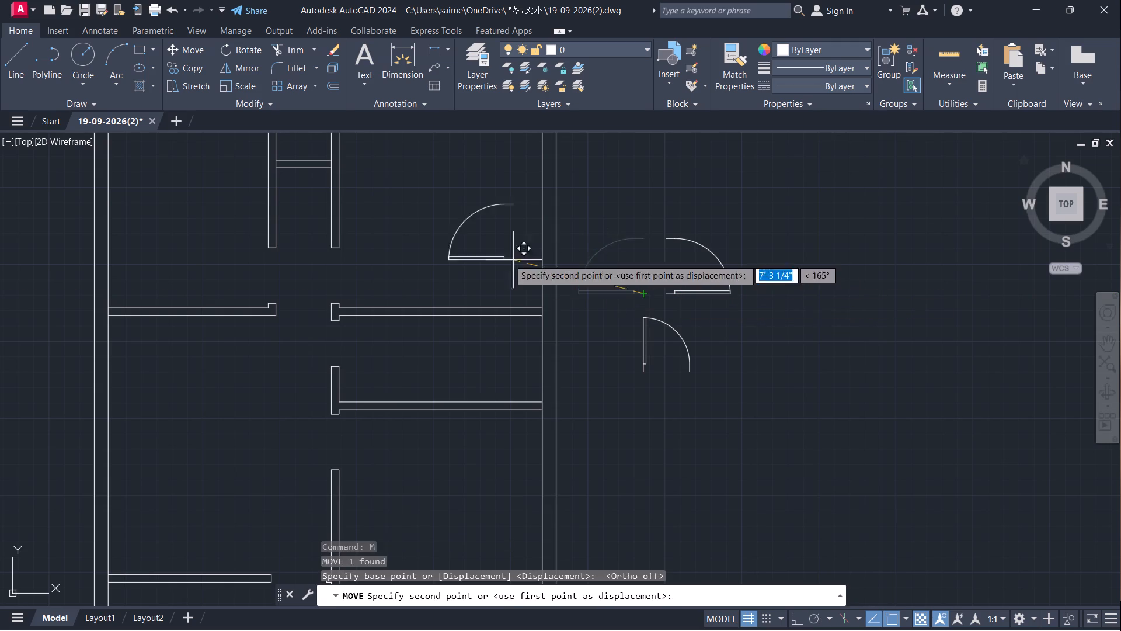
left_click(277, 303)
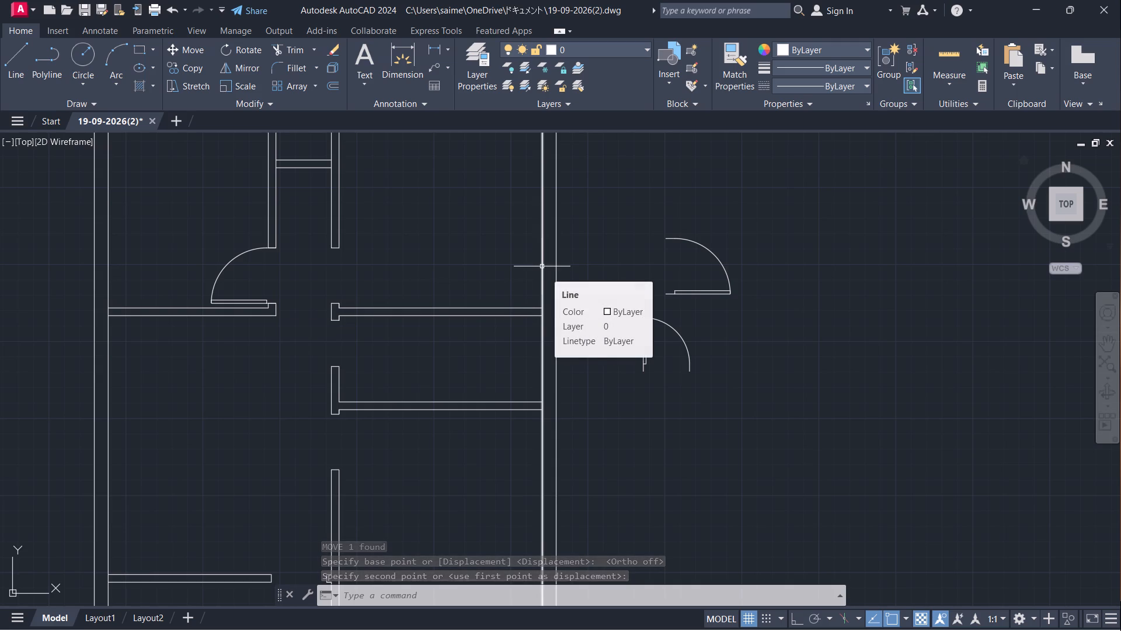
key("Escape")
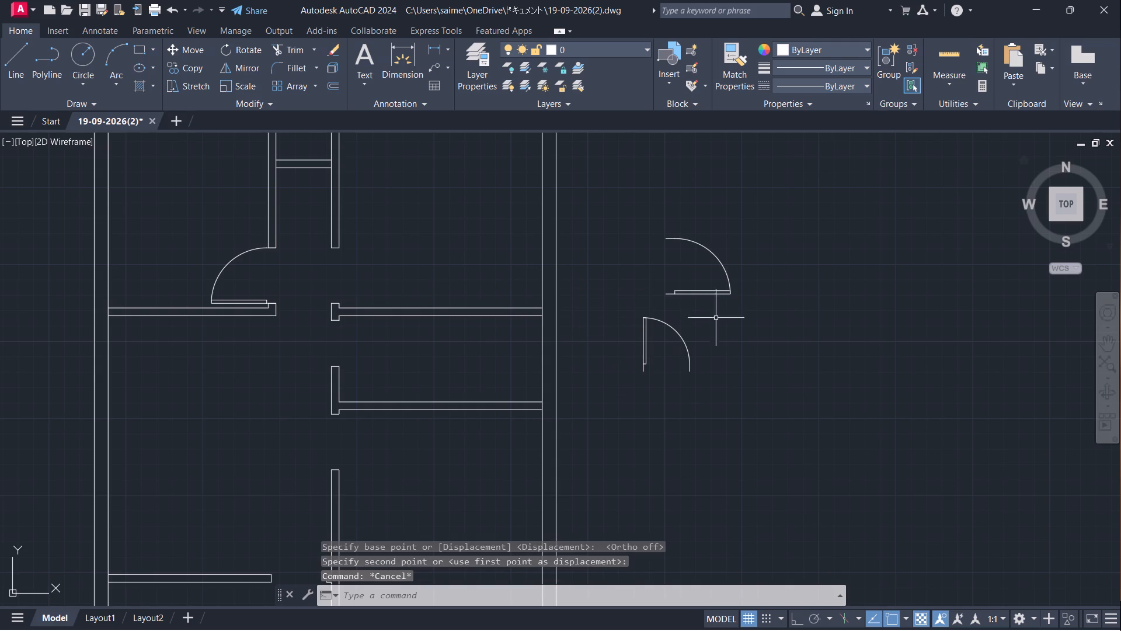
Copy the mirrored 3' door by its hinge corner to the upper-right room, the large right room below, and the lower-left partition opening.
left_click(725, 289)
type("CO")
key("Return")
left_click(662, 292)
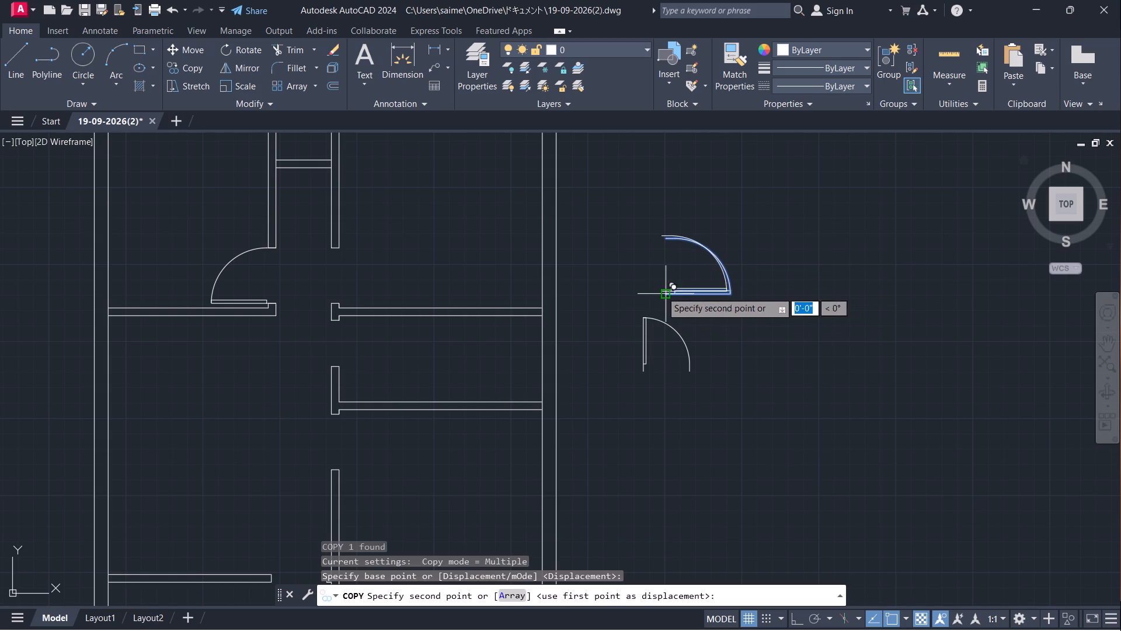
left_click(330, 301)
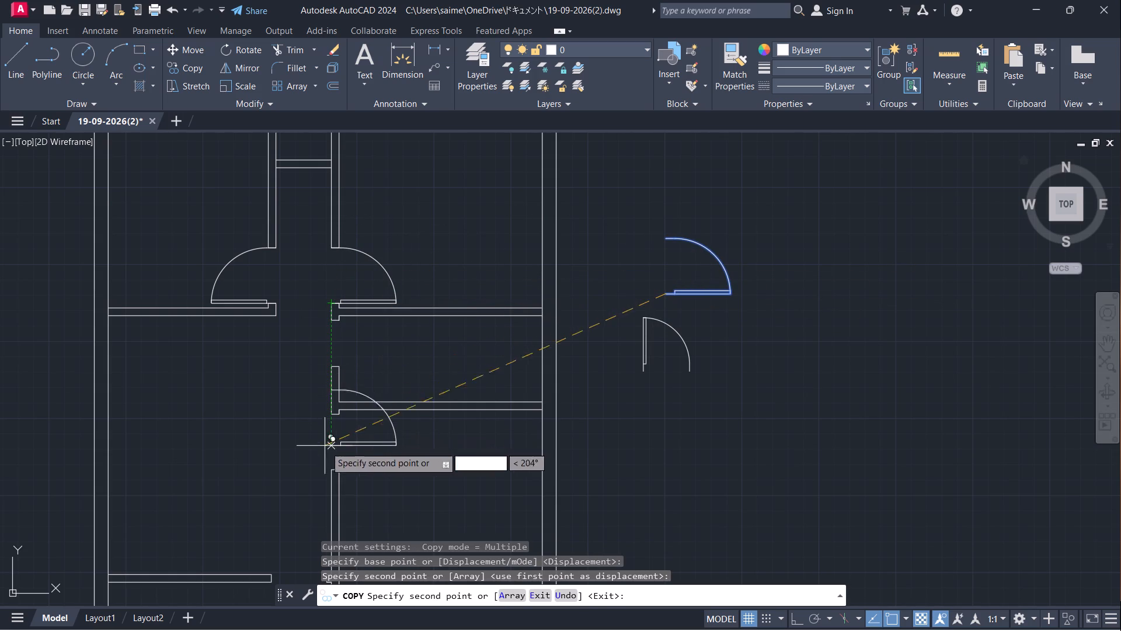
left_click(330, 470)
middle_click_drag(439, 370, 511, 169)
scroll(394, 411, "up", 3)
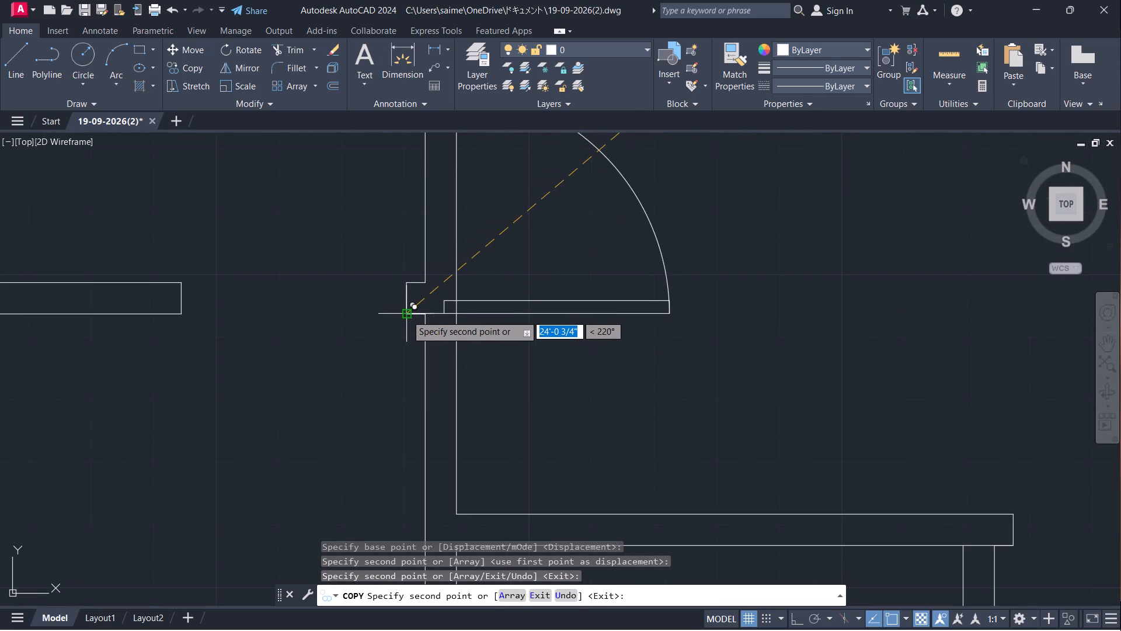
left_click(406, 315)
key("Escape")
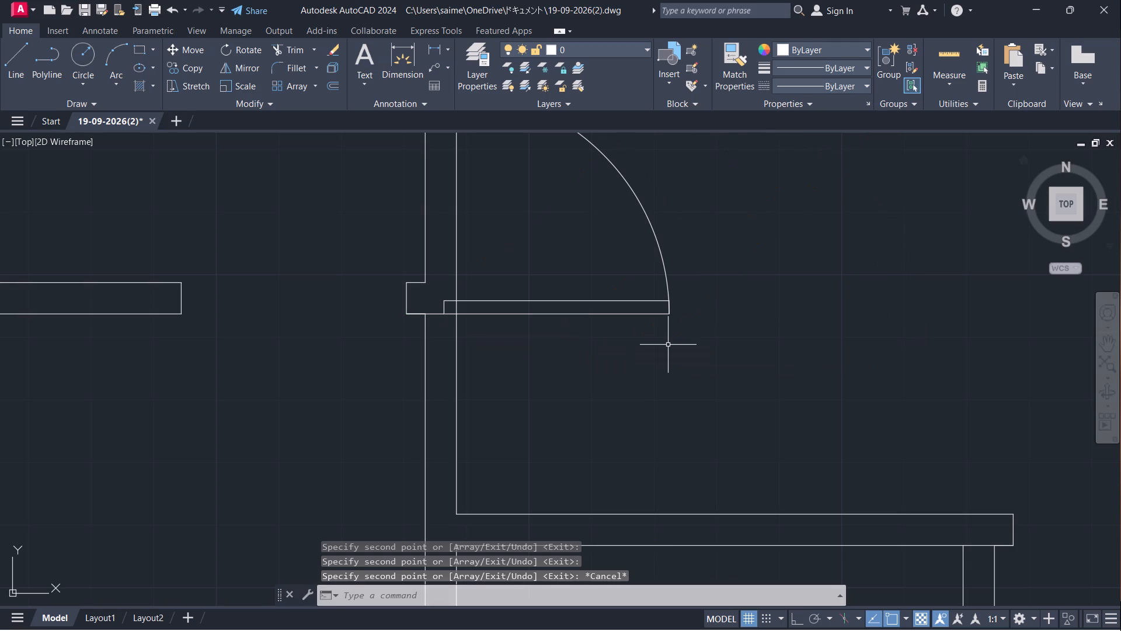
Rotate the 3' door at the lower-left partition opening 90° counterclockwise about its hinge corner so it spans the opening.
left_click(671, 297)
left_click(625, 338)
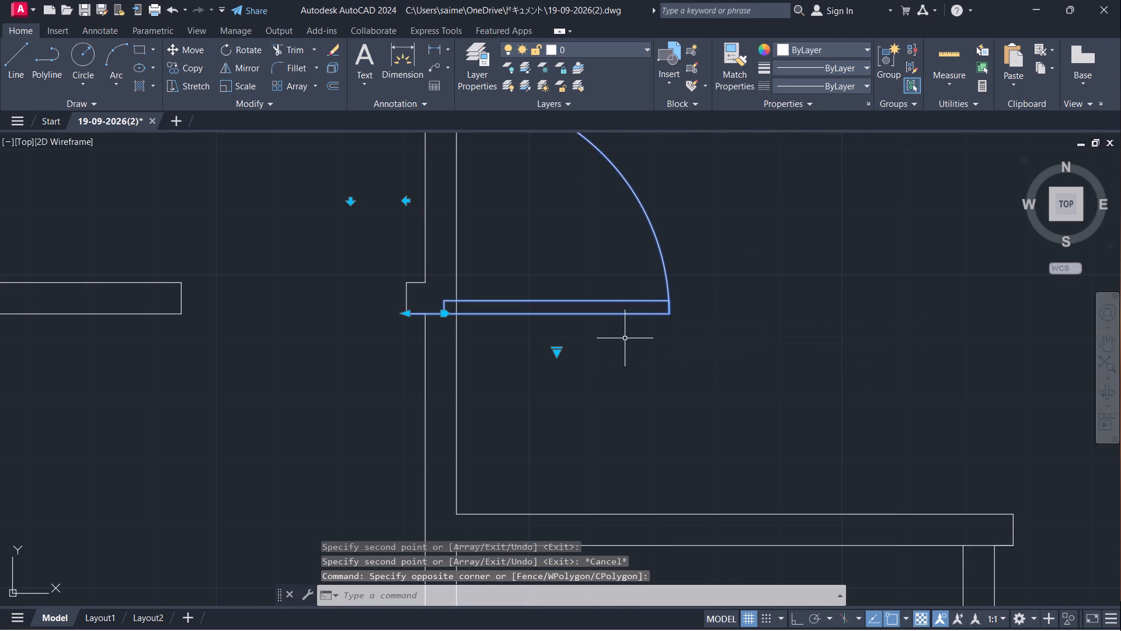
type("RO")
key("Return")
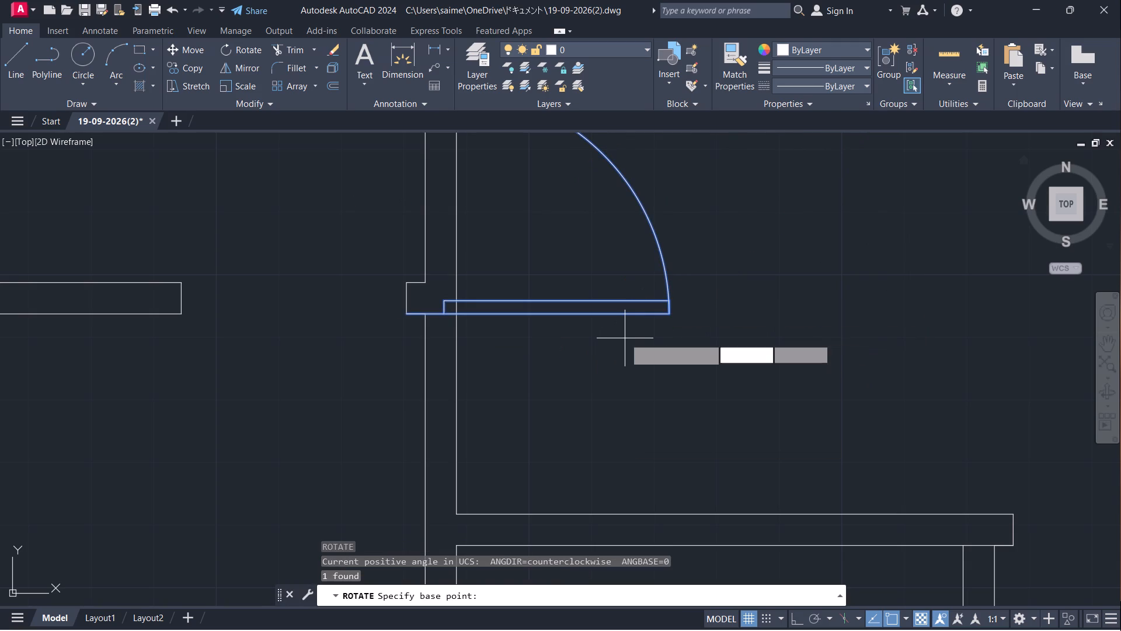
left_click(405, 311)
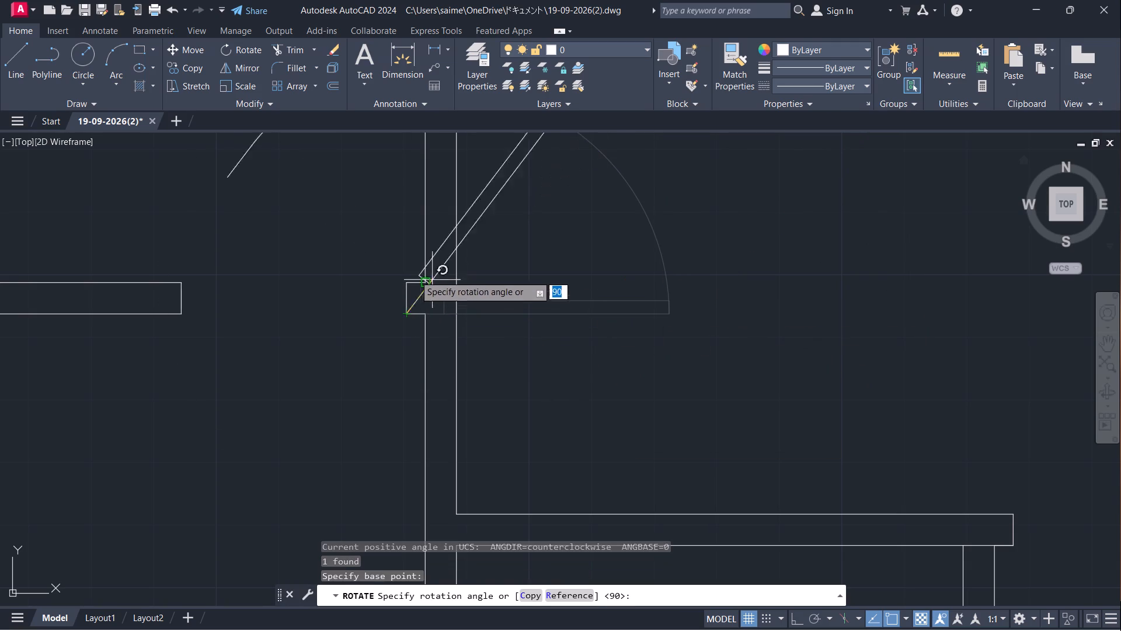
left_click(405, 240)
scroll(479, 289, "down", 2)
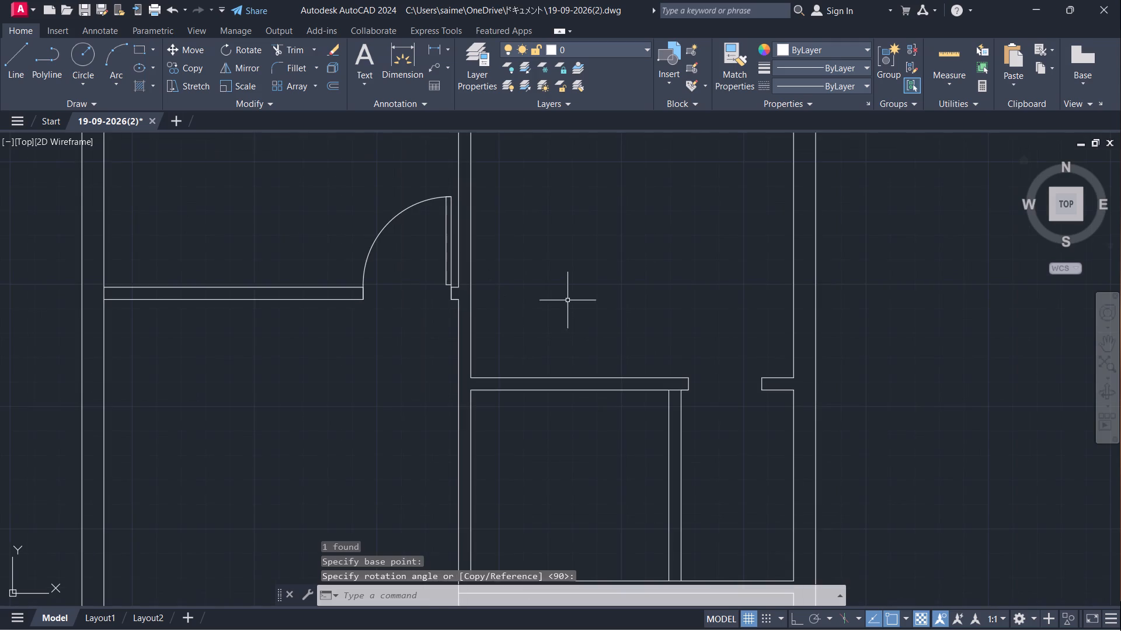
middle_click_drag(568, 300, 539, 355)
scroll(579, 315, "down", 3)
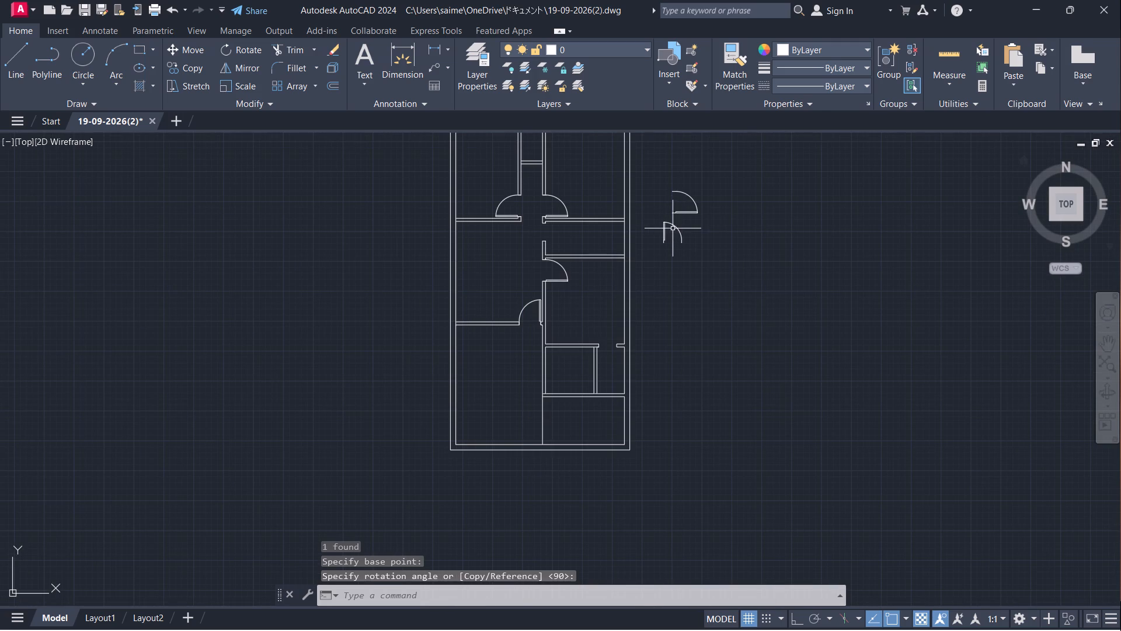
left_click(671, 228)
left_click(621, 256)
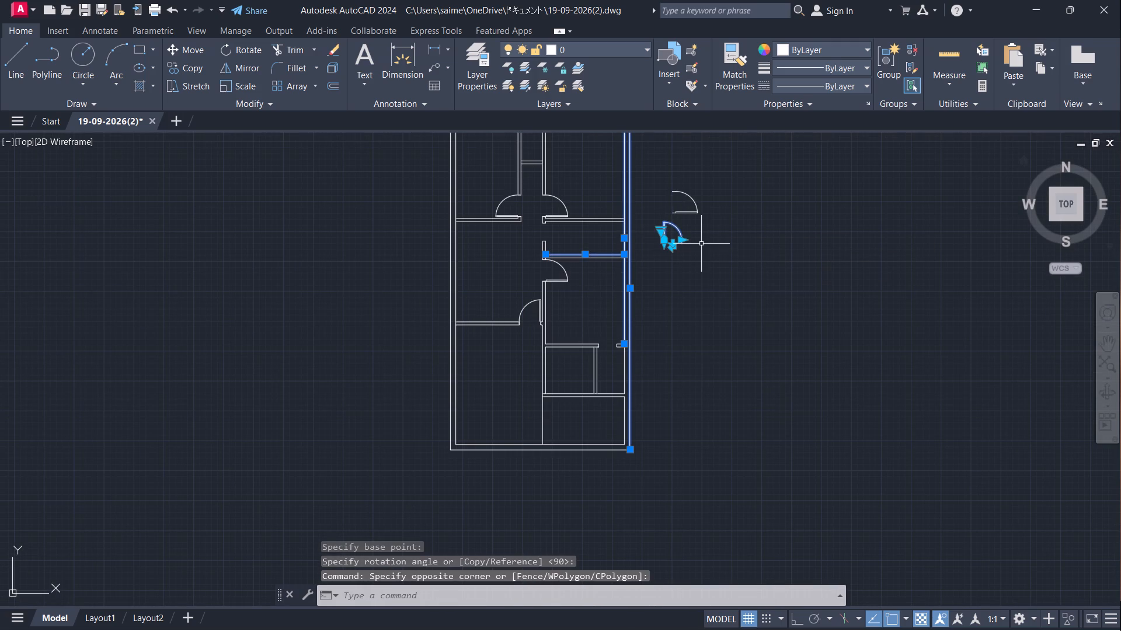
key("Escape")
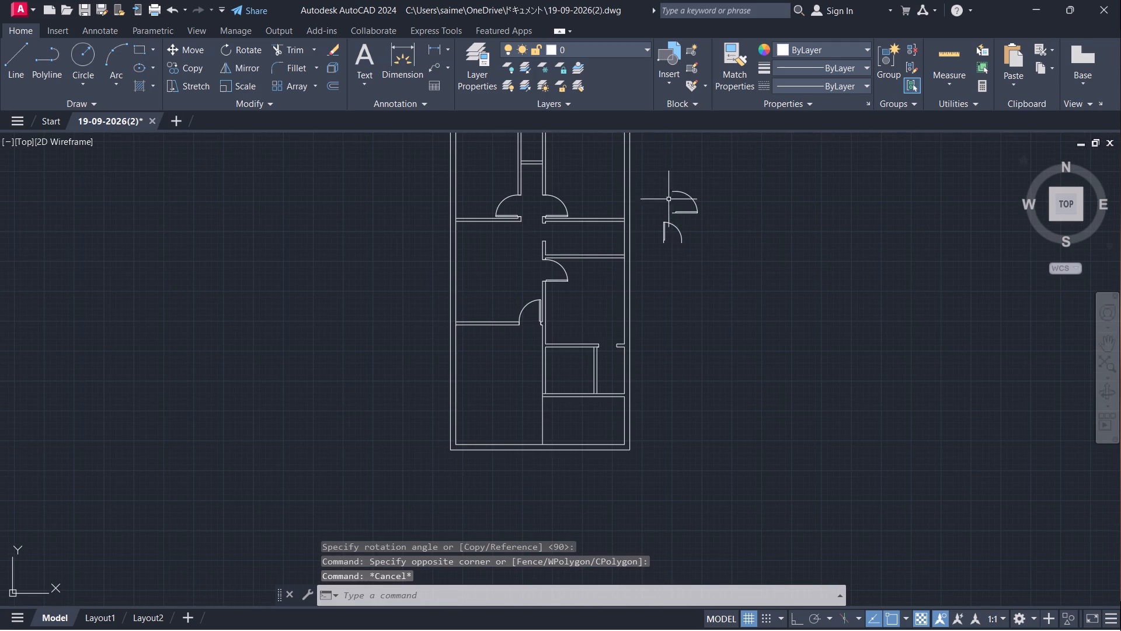
Rotate the 2'6" door block beside the plan by 270° about its hinge-side base corner.
left_click(663, 235)
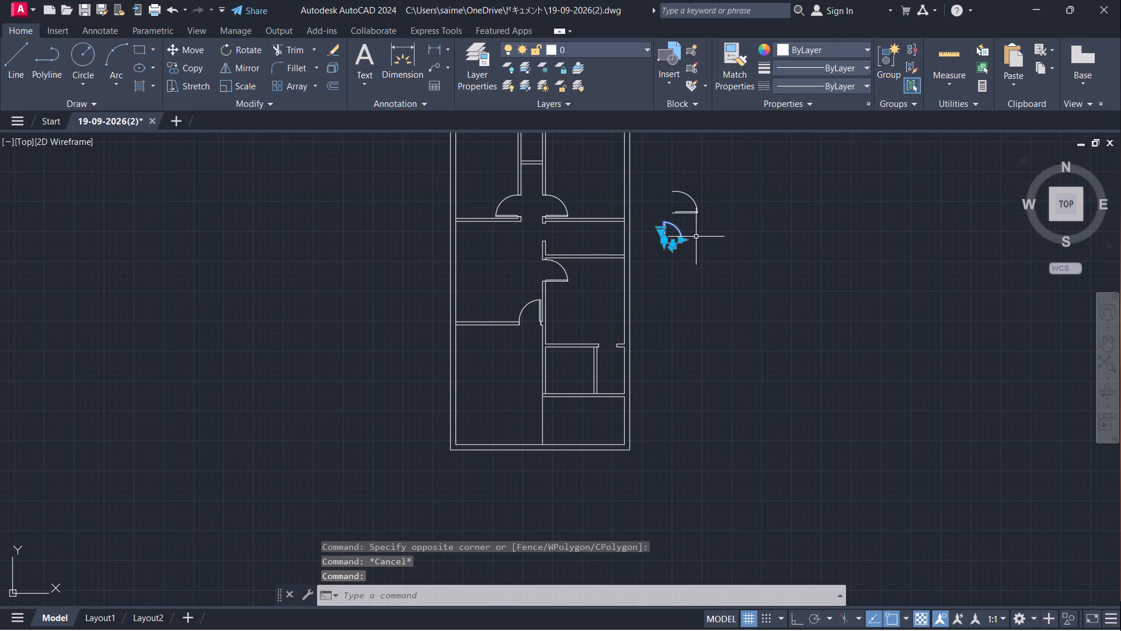
scroll(690, 213, "up", 2)
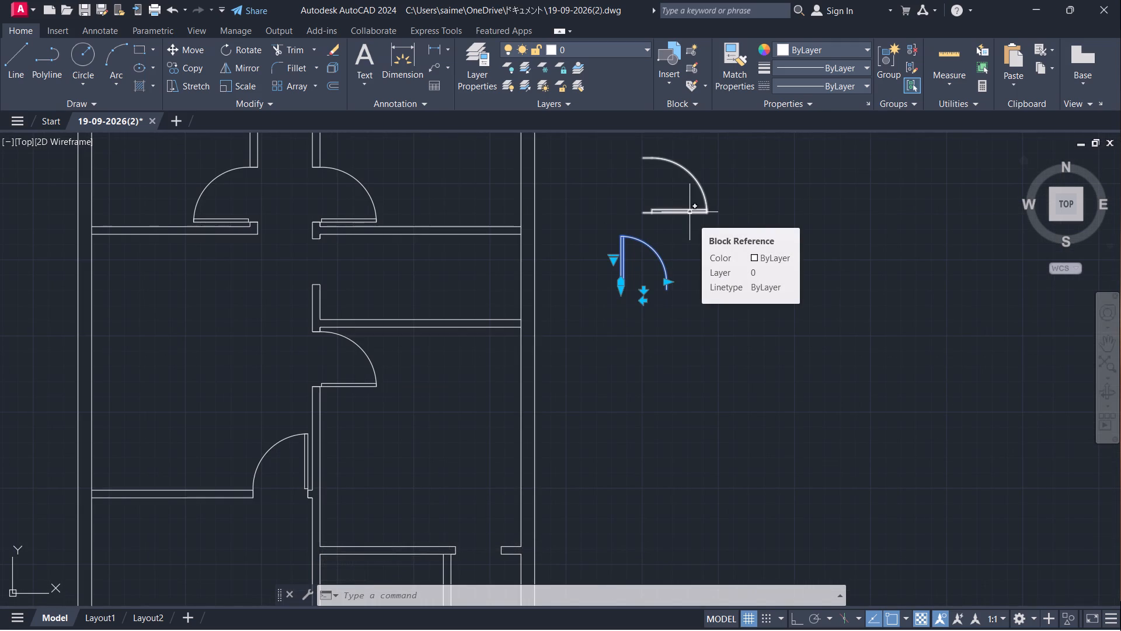
type("RO")
key("Return")
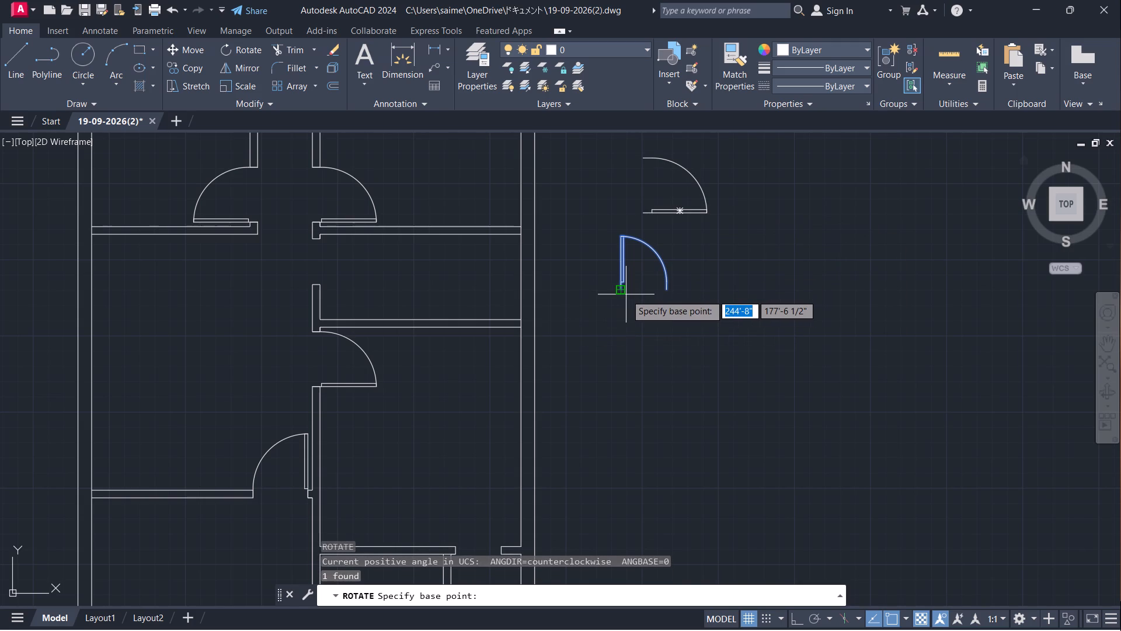
left_click(622, 294)
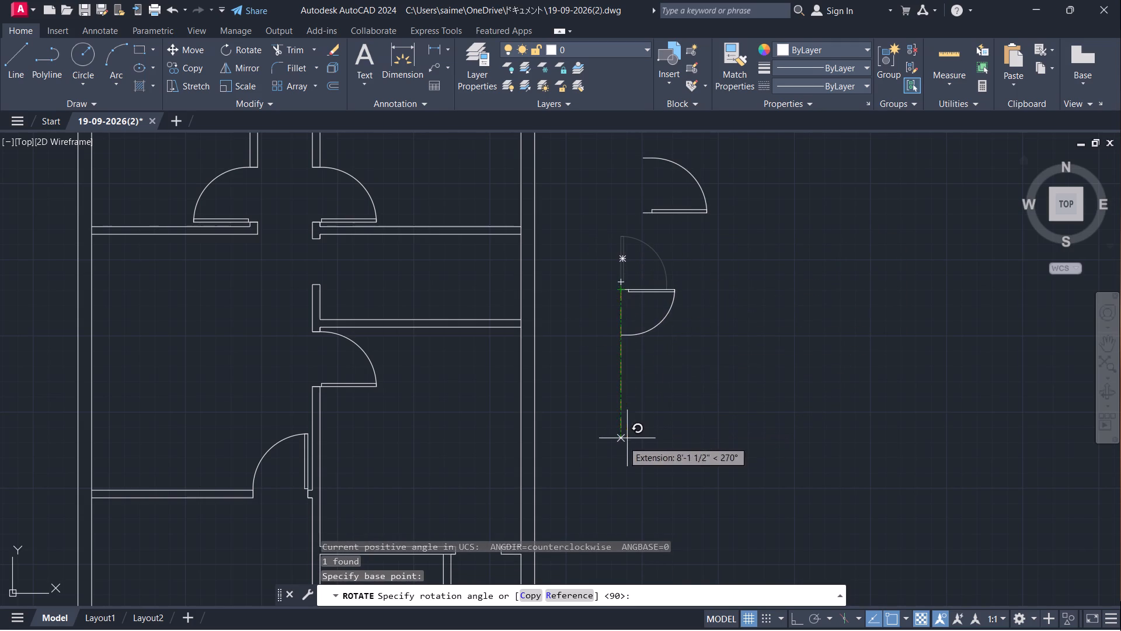
left_click(624, 449)
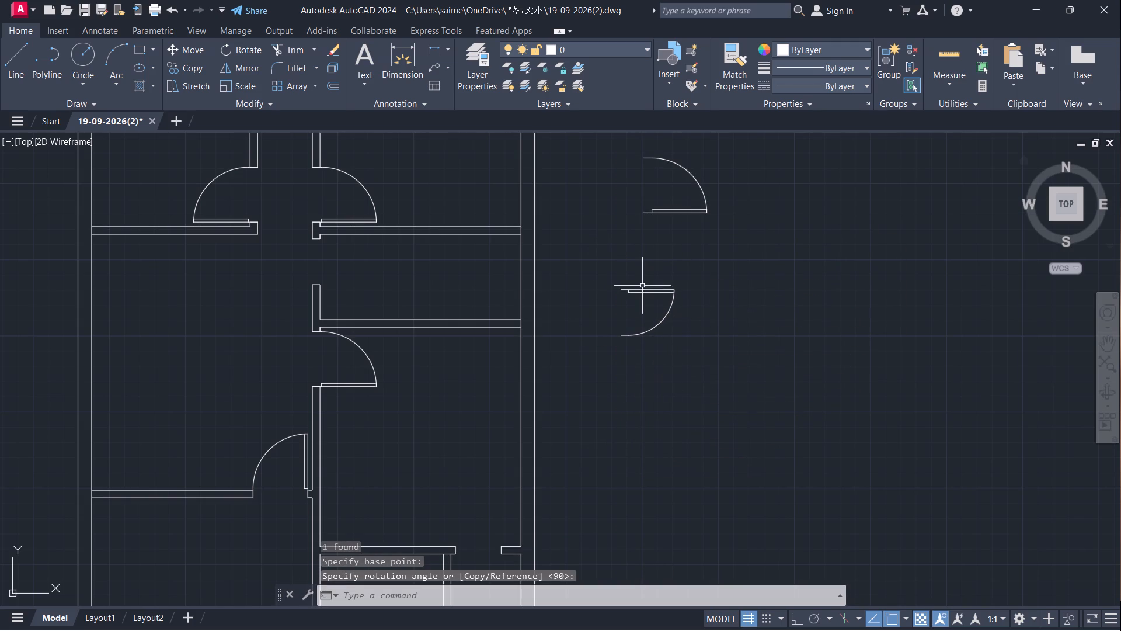
Copy the rotated 2'6" door by its hinge corner to the small middle-right room's opening and the lower-right opening beside the outer wall.
left_click(640, 291)
type("CO")
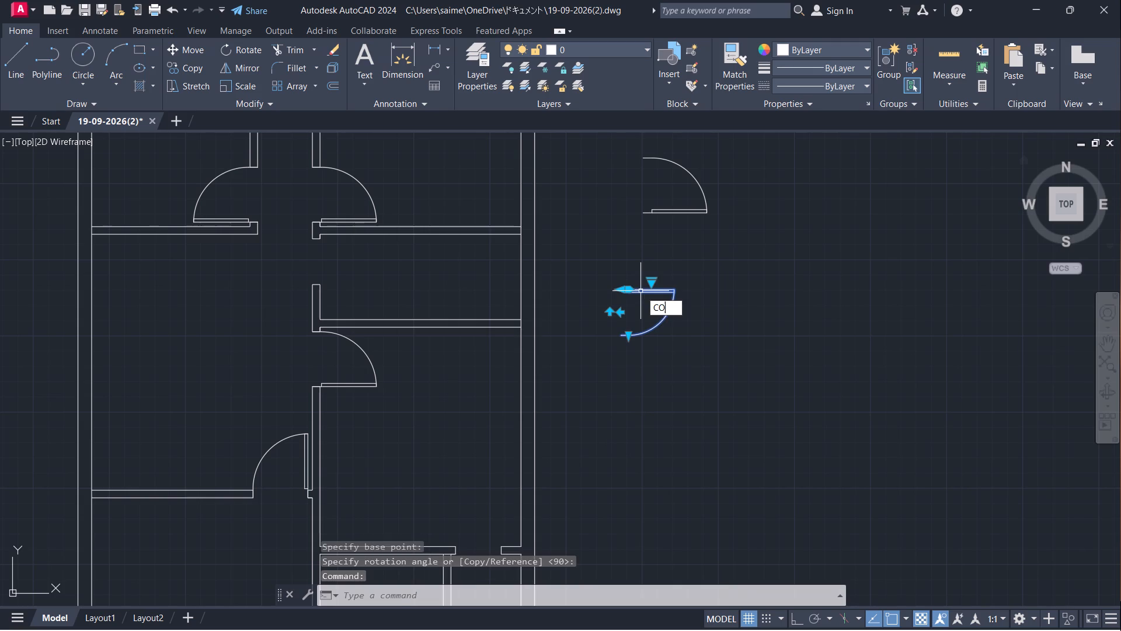
key("Return")
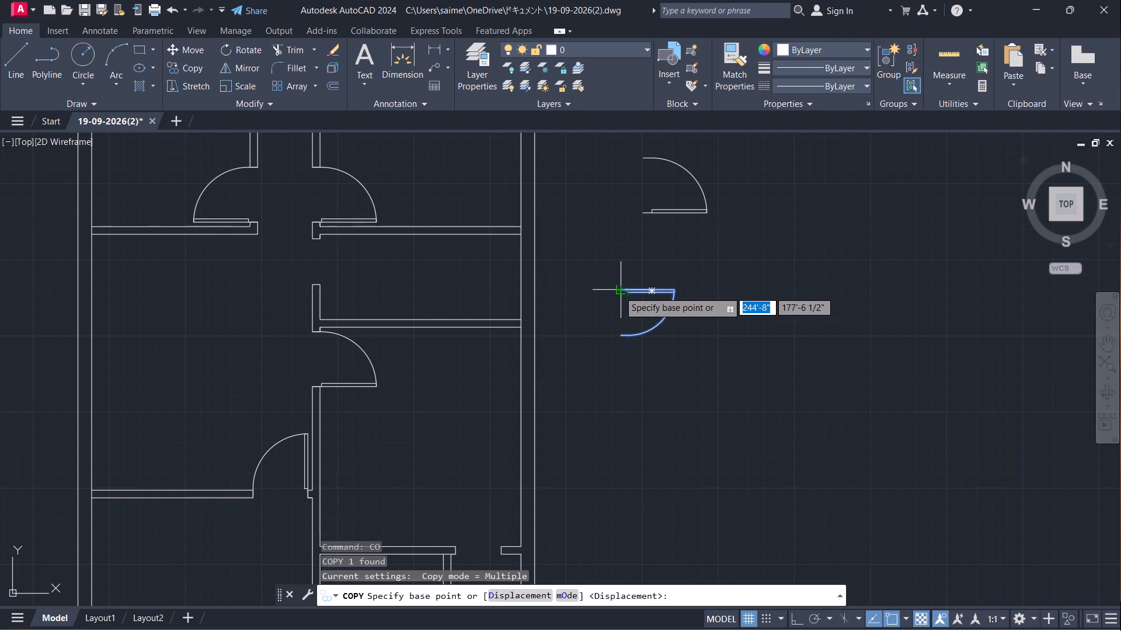
scroll(618, 290, "up", 3)
left_click(625, 283)
scroll(511, 252, "down", 2)
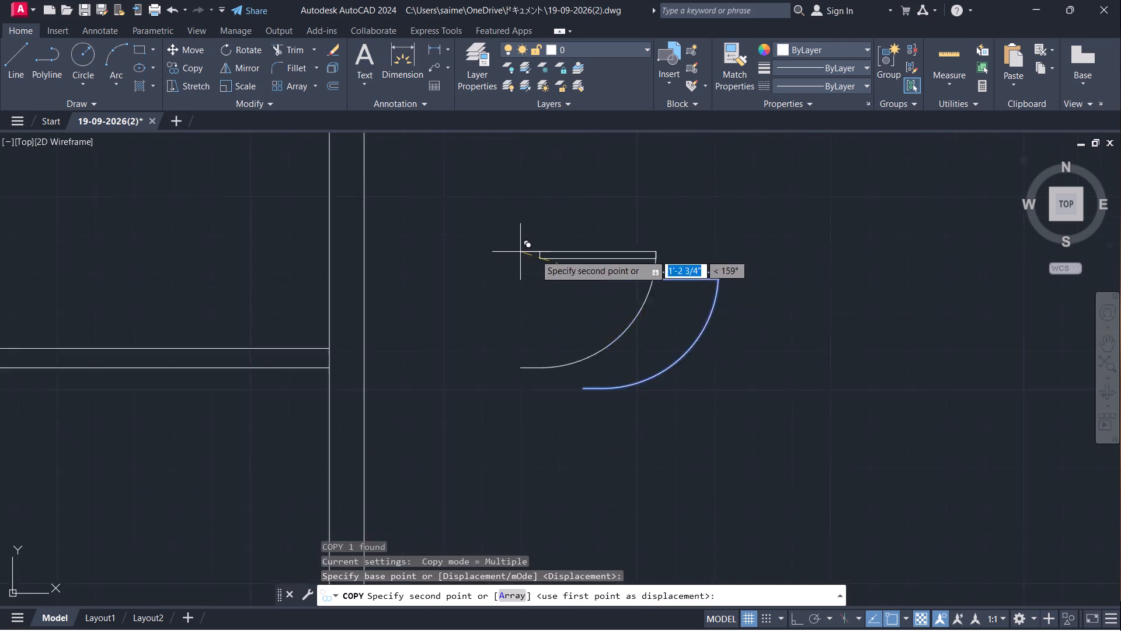
scroll(541, 256, "down", 1)
scroll(249, 219, "up", 2)
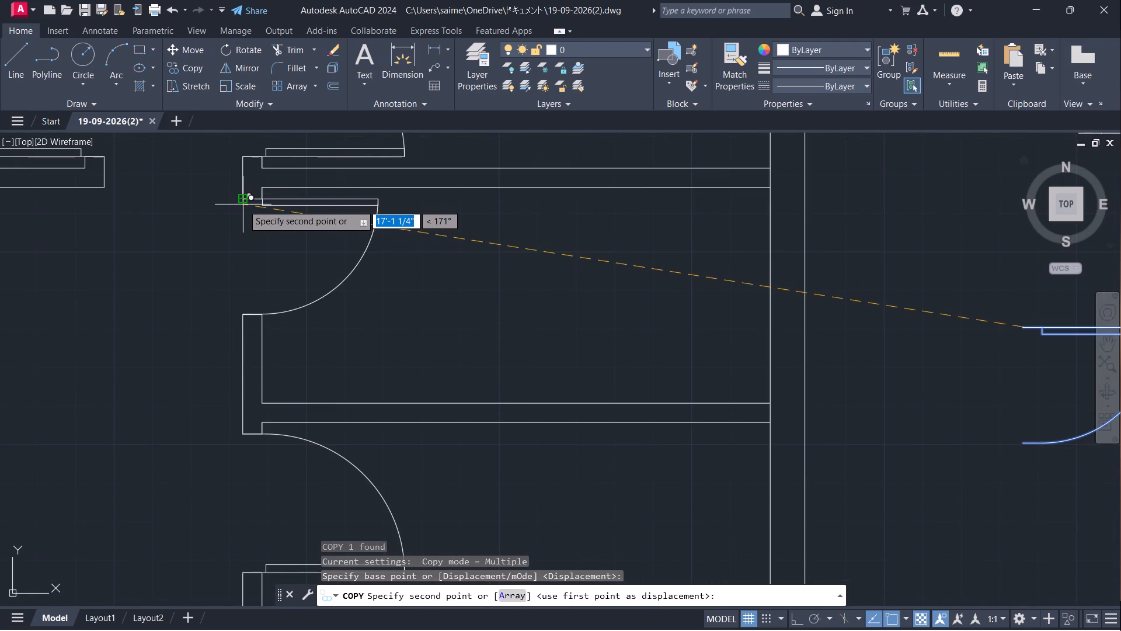
left_click(243, 201)
scroll(445, 227, "down", 4)
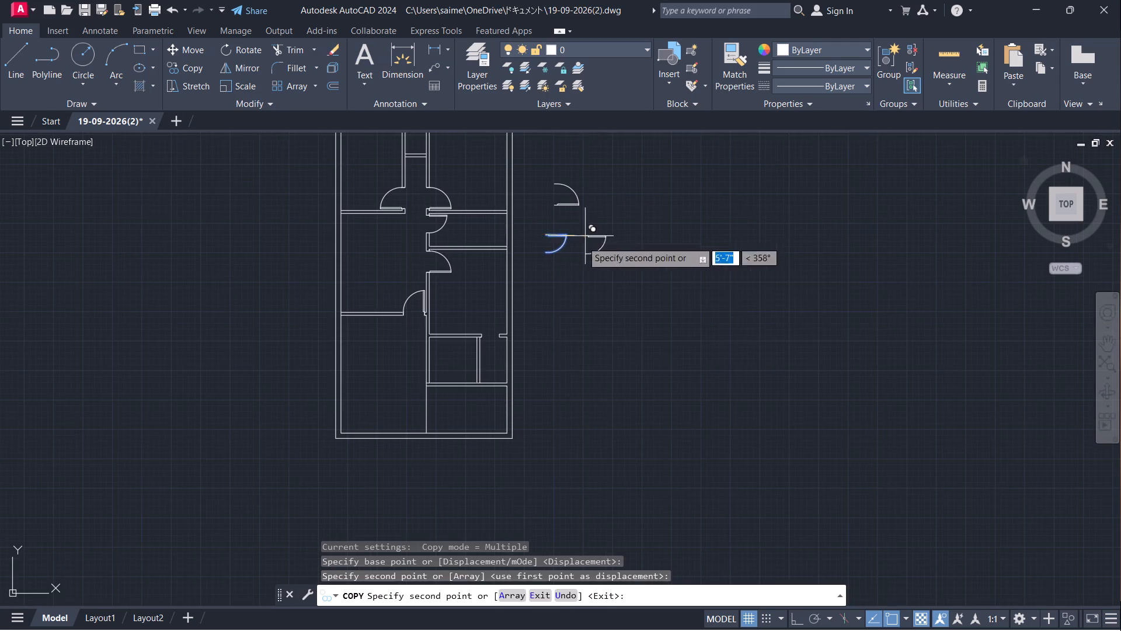
scroll(493, 366, "up", 4)
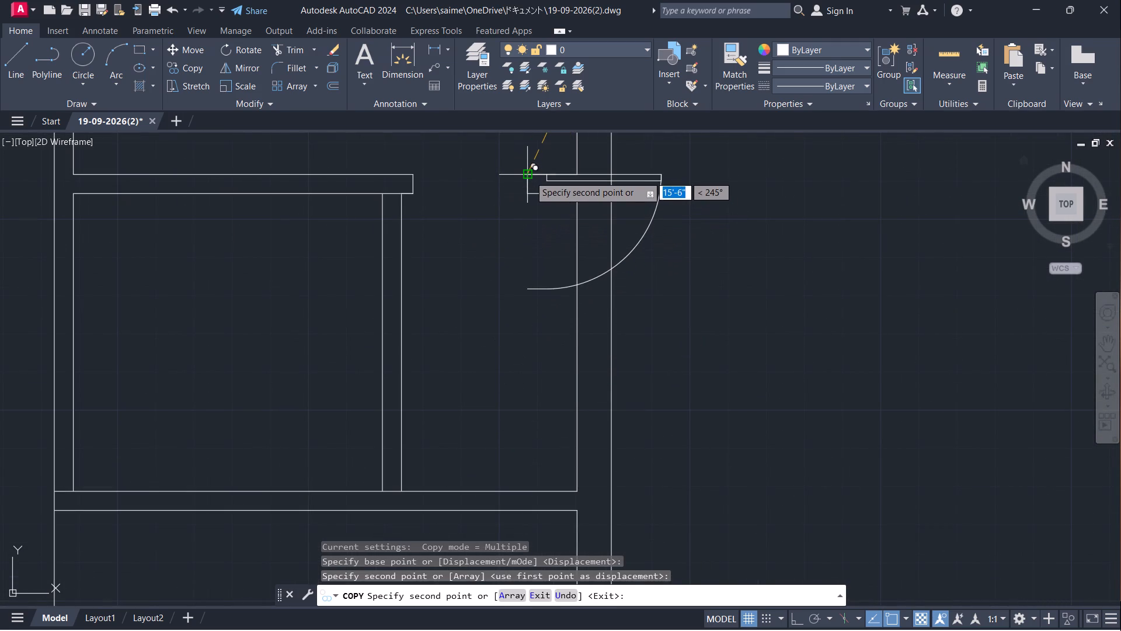
left_click(530, 176)
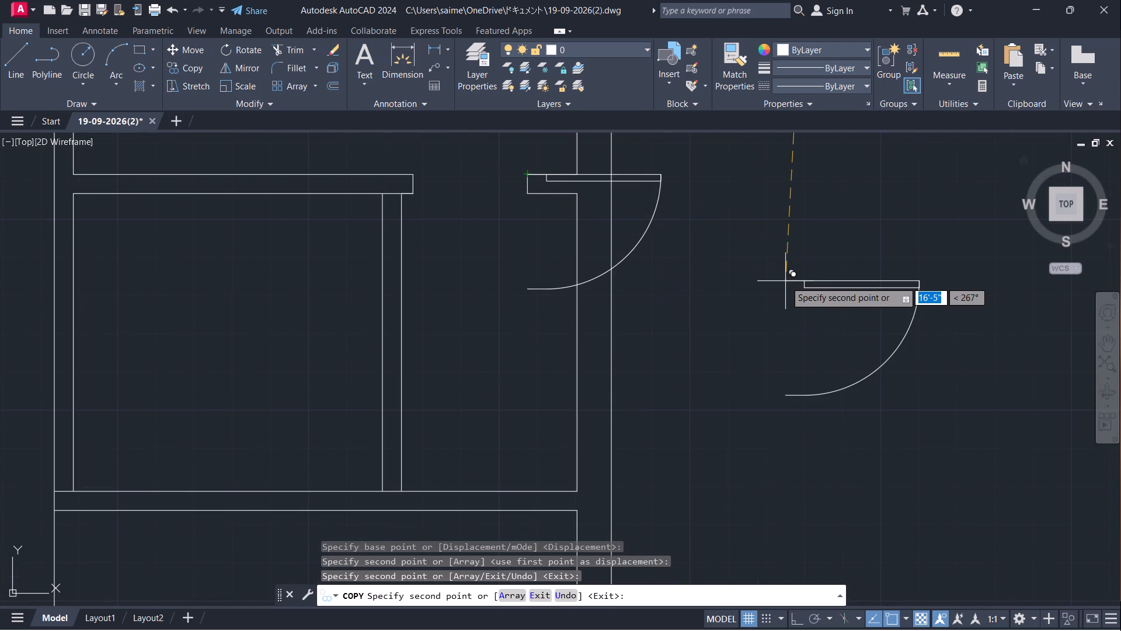
key("Escape")
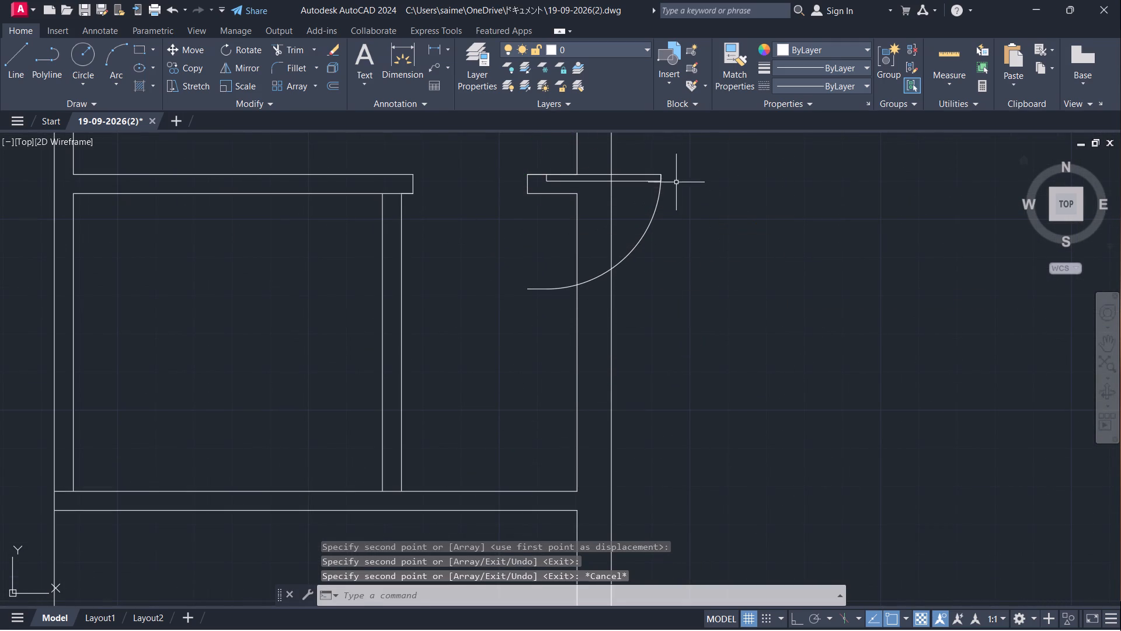
Rotate the 2'6" door copy at the lower-right opening 270° about its hinge corner so it spans the opening.
left_click(674, 163)
left_click(652, 210)
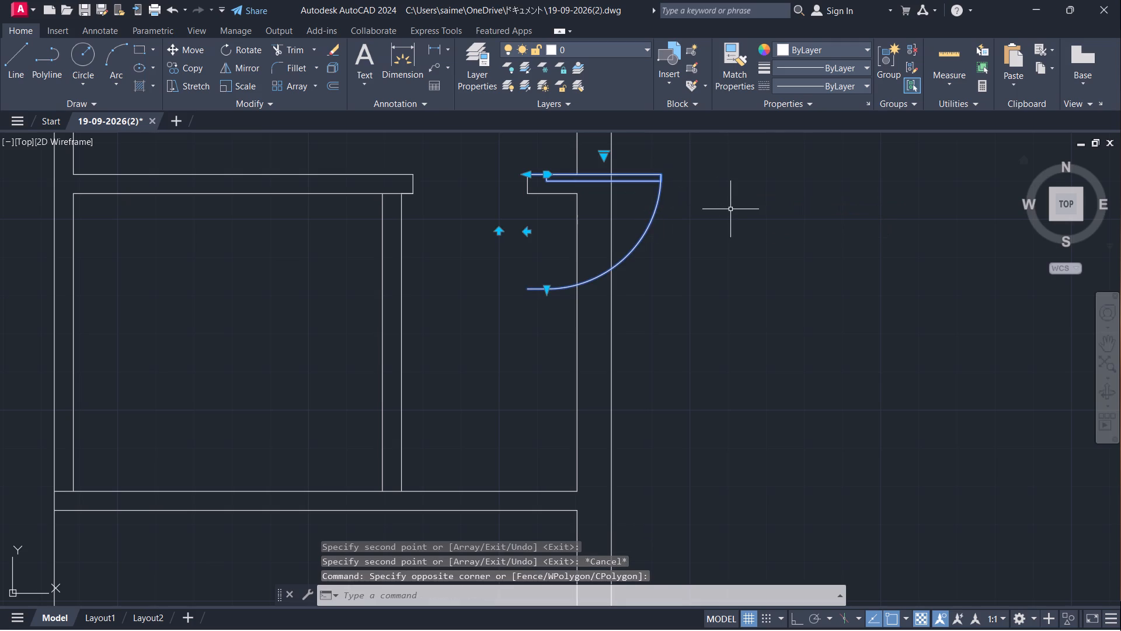
key("r")
key("o")
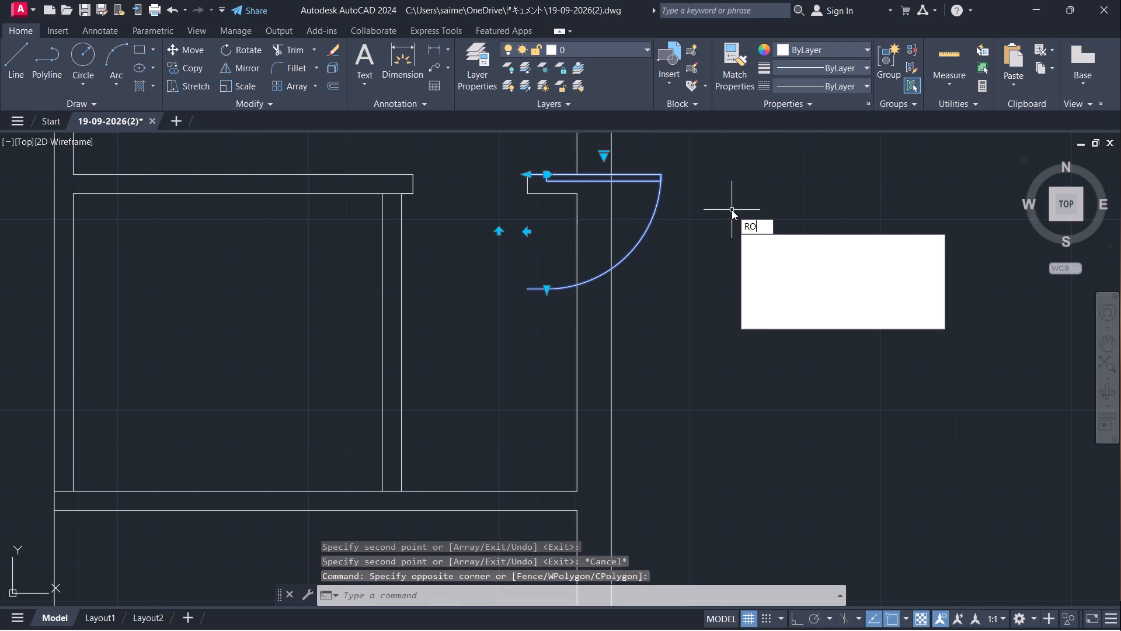
key("Return")
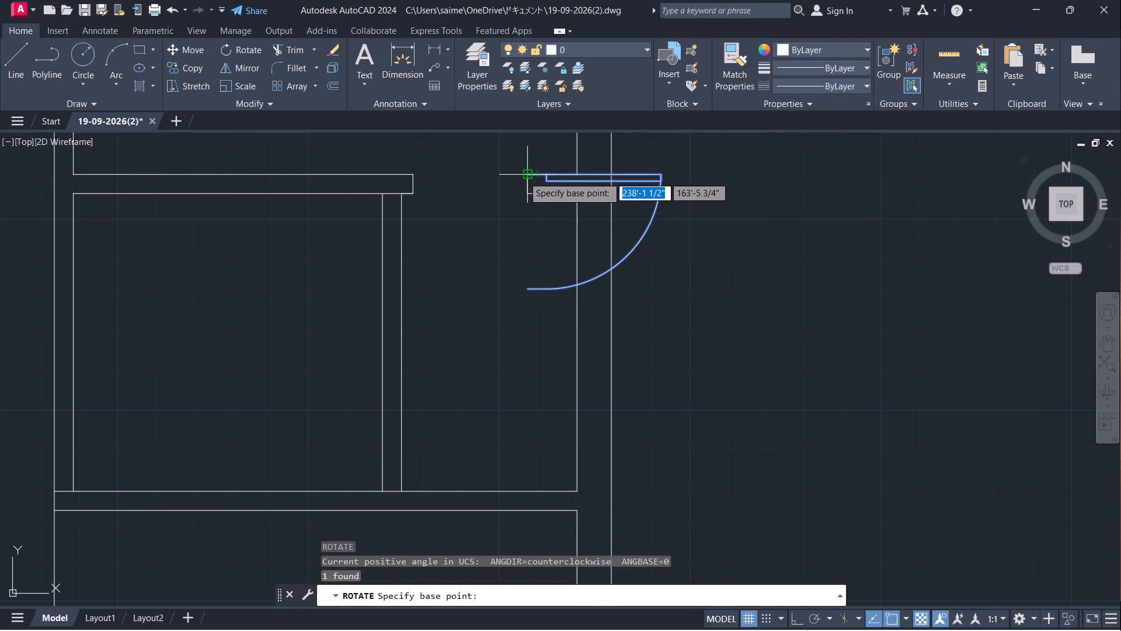
left_click(523, 176)
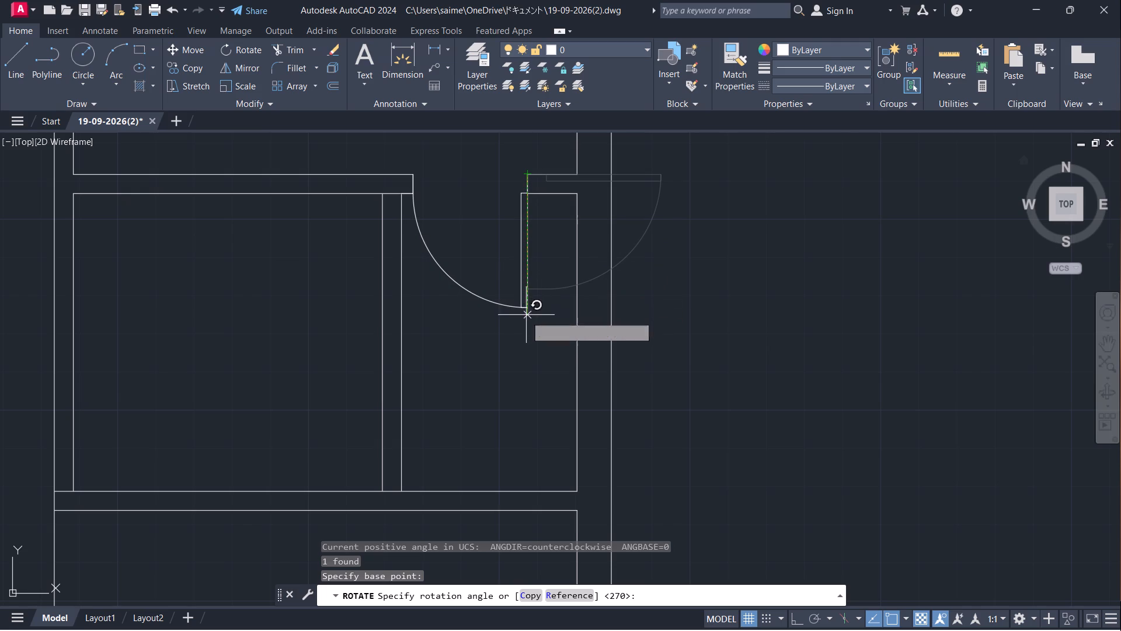
left_click(523, 331)
Delete the two spare door blocks, 3' and 2'6", lying beside the plan.
scroll(657, 346, "down", 3)
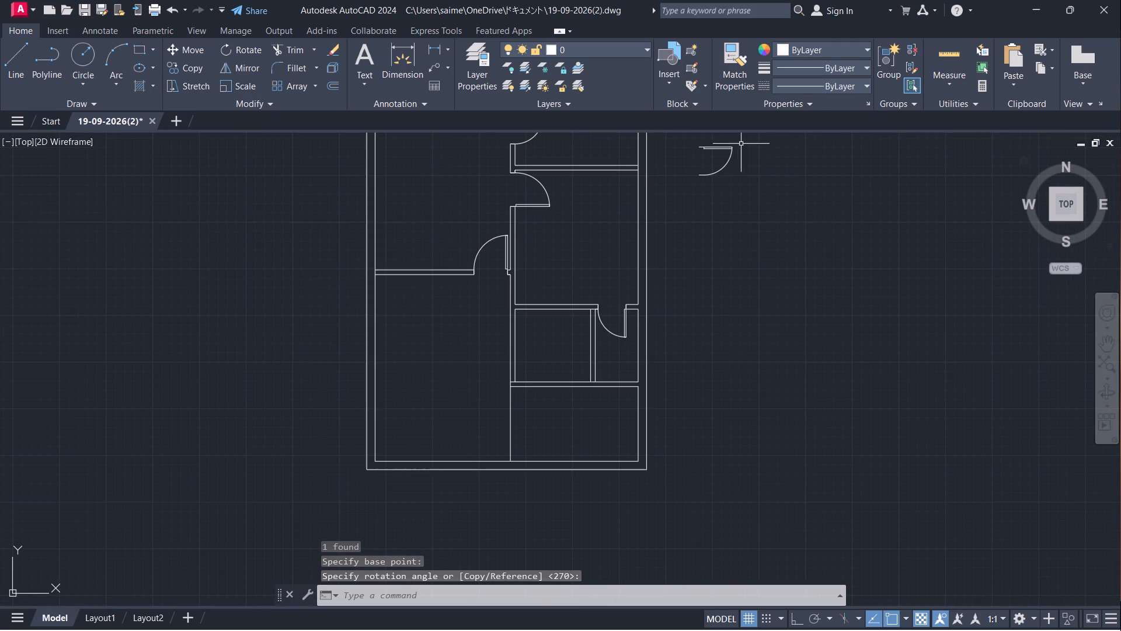
scroll(747, 236, "down", 1)
middle_click_drag(746, 225, 710, 370)
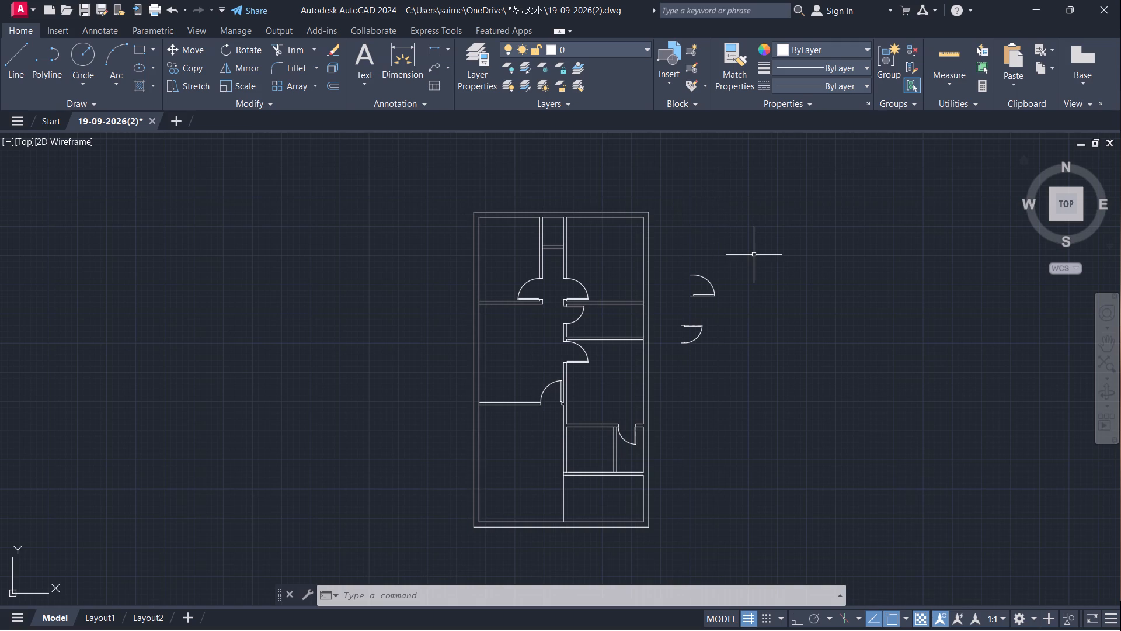
left_click(782, 271)
left_click(664, 358)
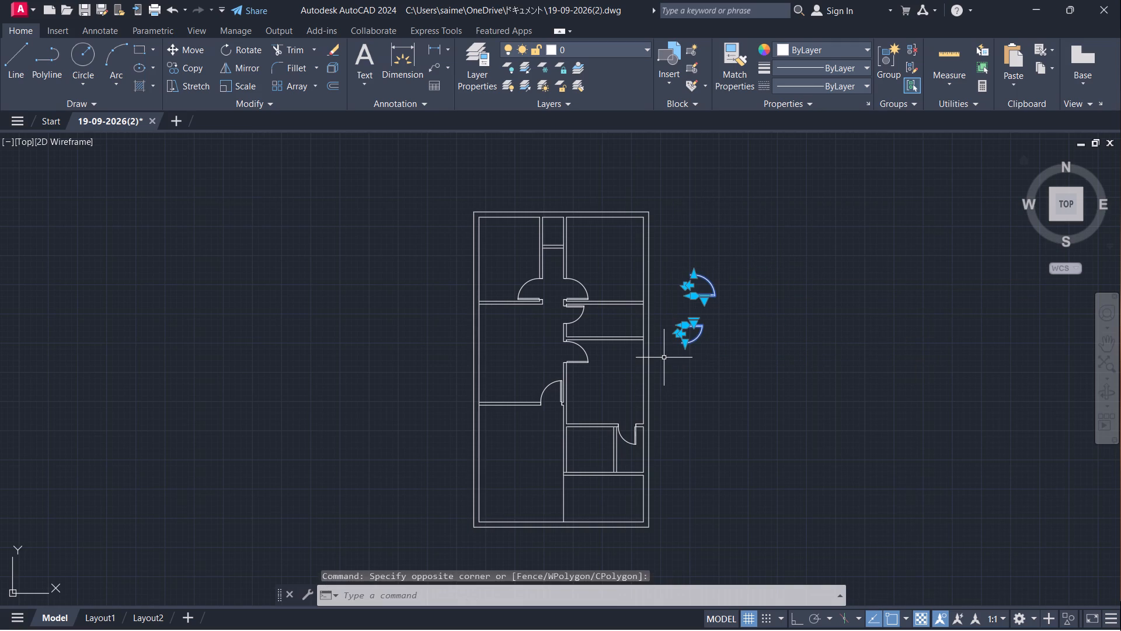
key("Delete")
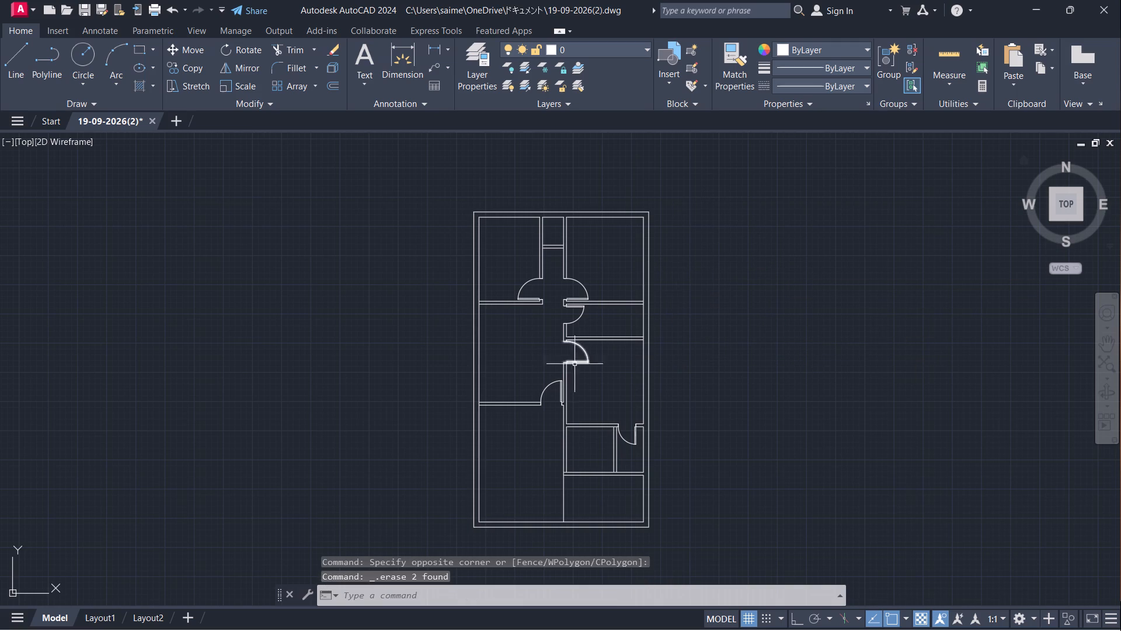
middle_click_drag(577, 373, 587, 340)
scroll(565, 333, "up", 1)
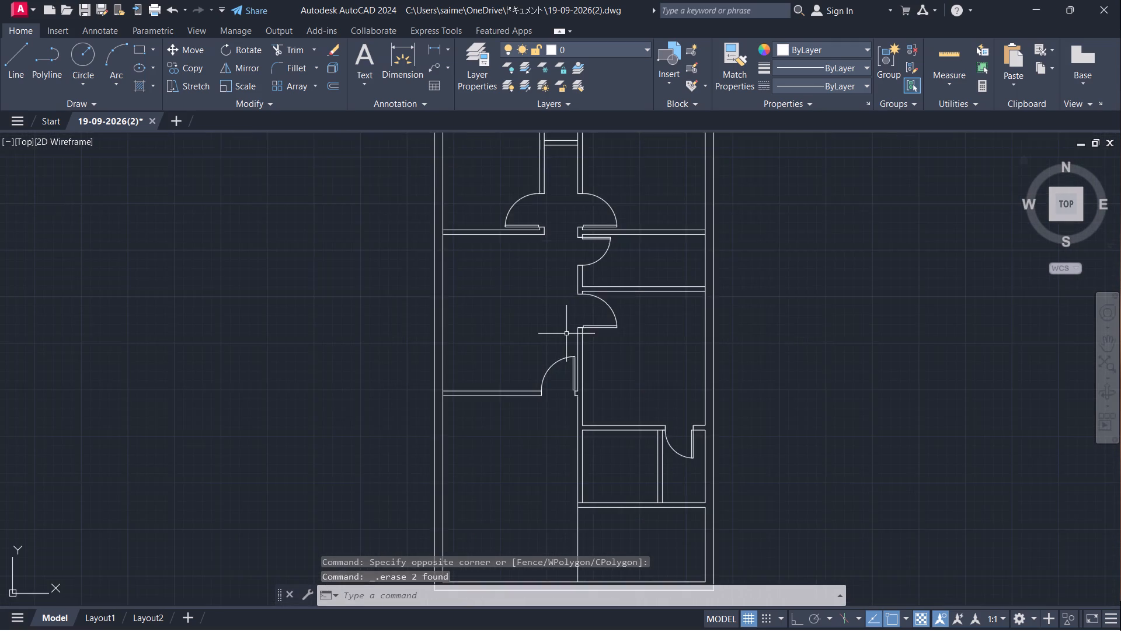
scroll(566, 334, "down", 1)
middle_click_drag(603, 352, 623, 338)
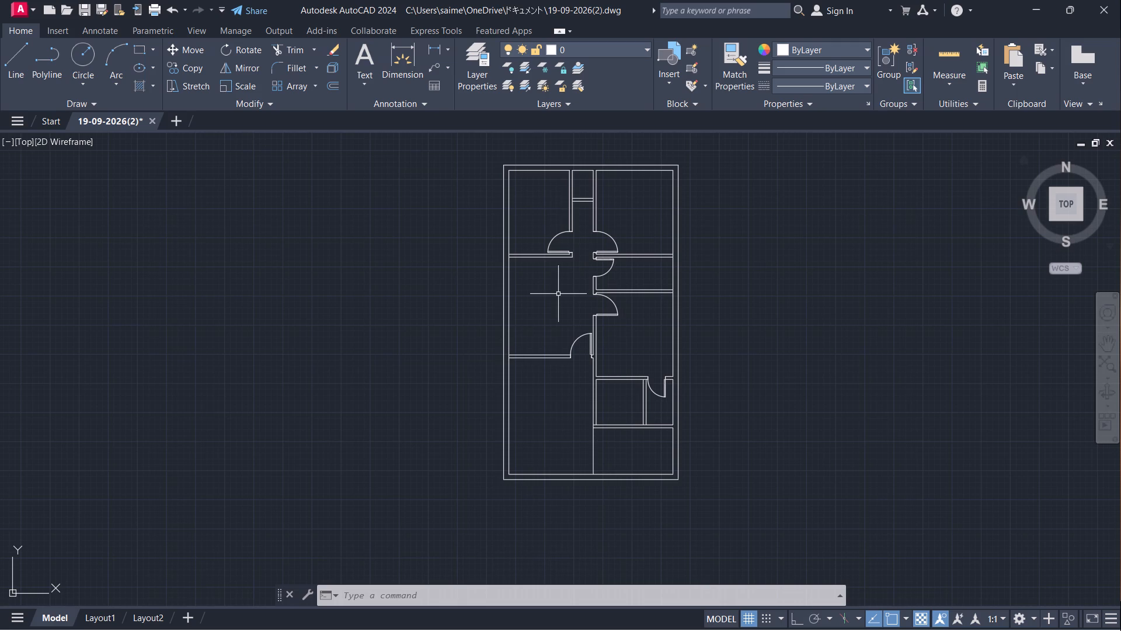
Outline a 3' wide opening across the top outer wall of the upper-left room, starting 3" from the partition corner.
scroll(559, 155, "up", 2)
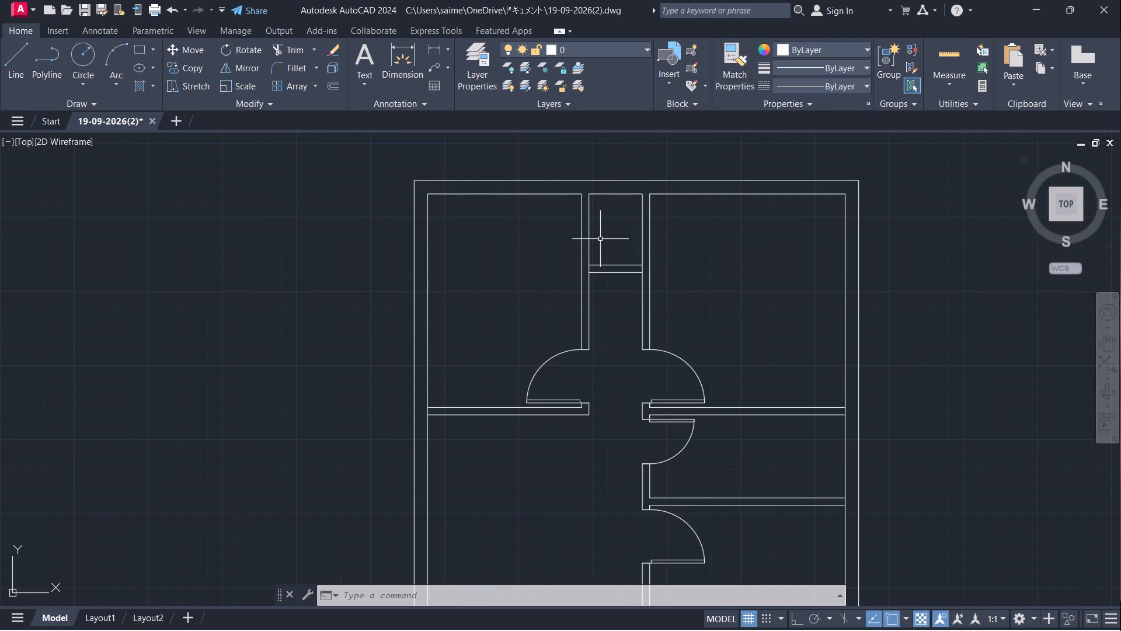
key("l")
key("Return")
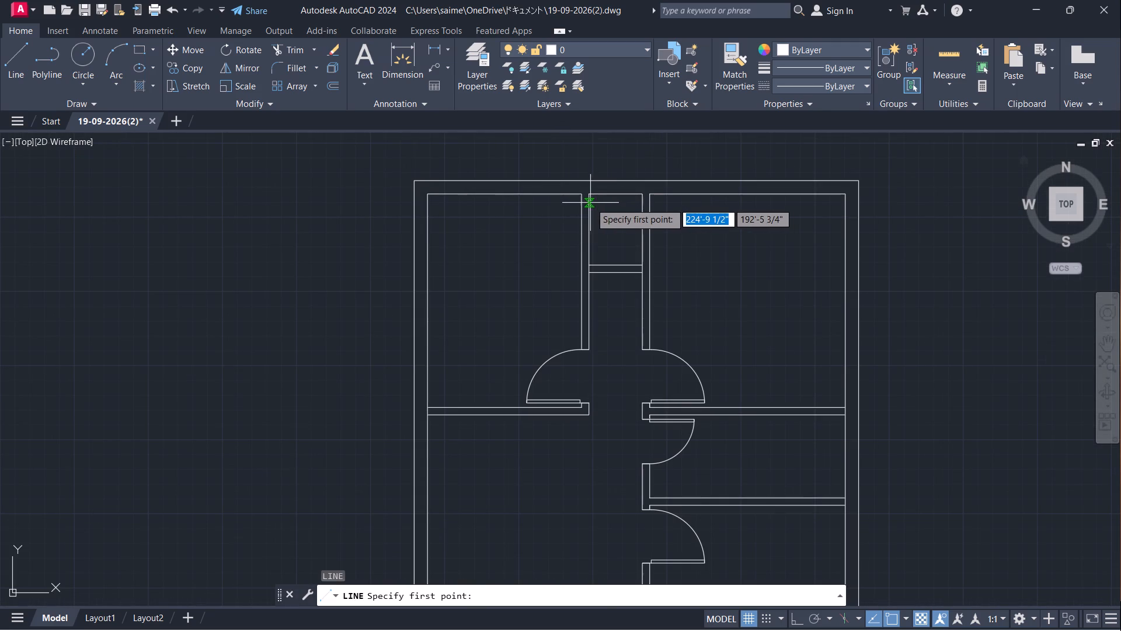
left_click(579, 195)
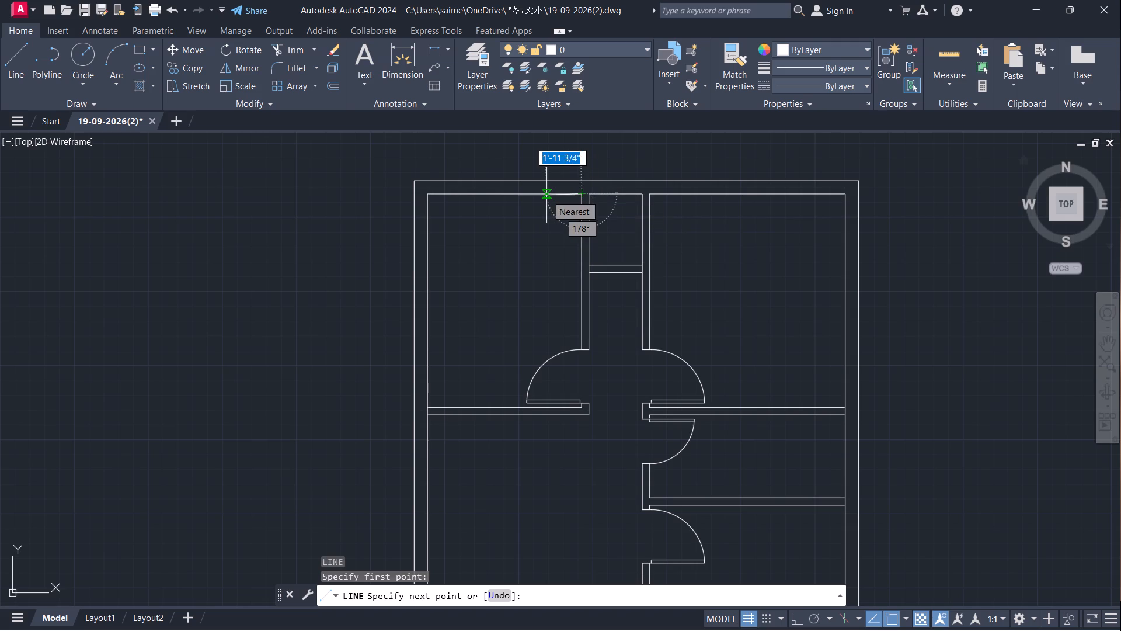
type("3\"")
key("Return")
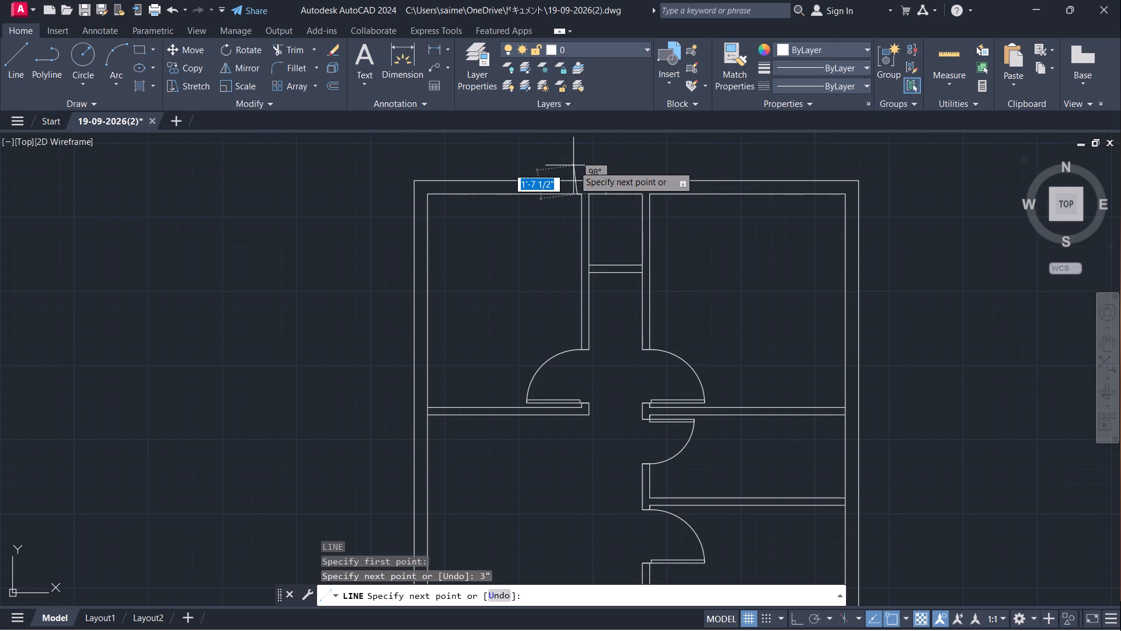
scroll(579, 172, "up", 3)
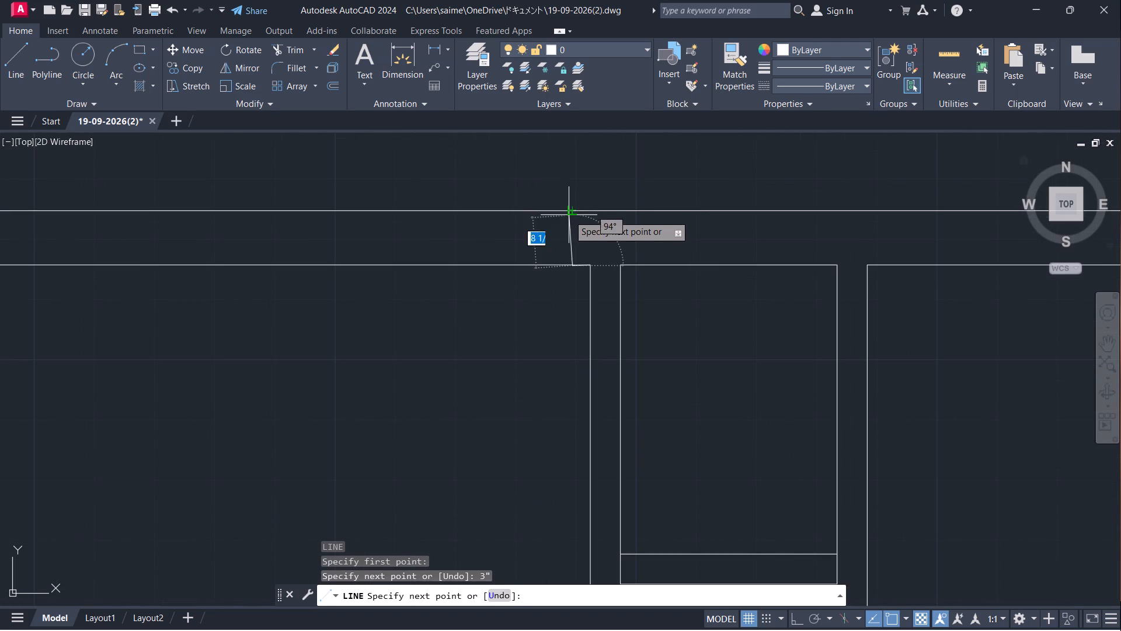
left_click(573, 209)
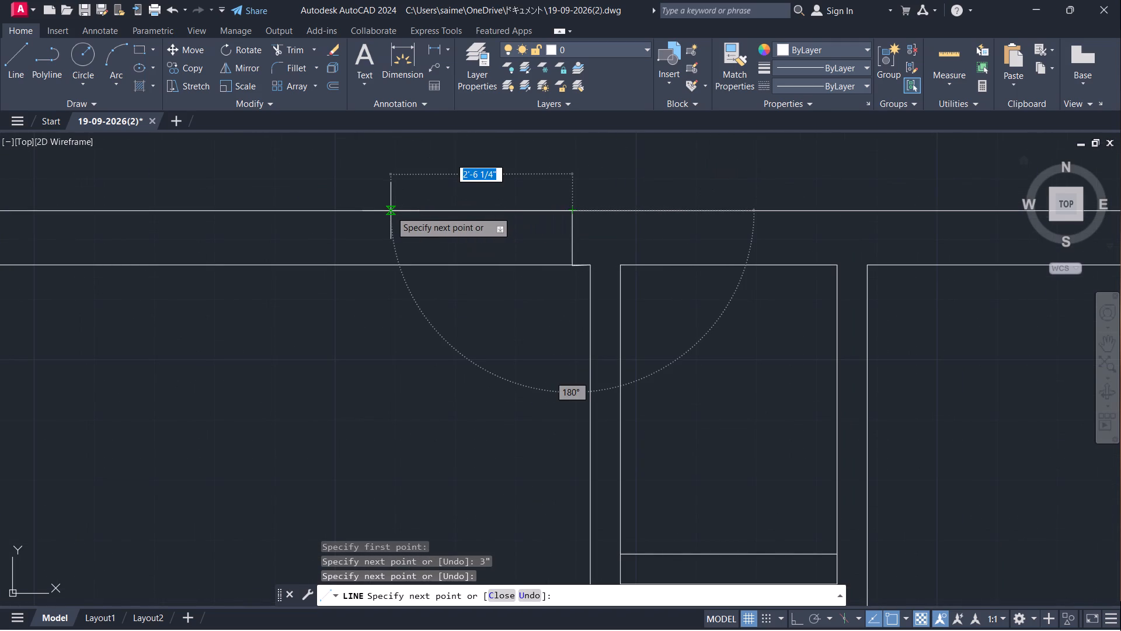
type("3'")
key("Return")
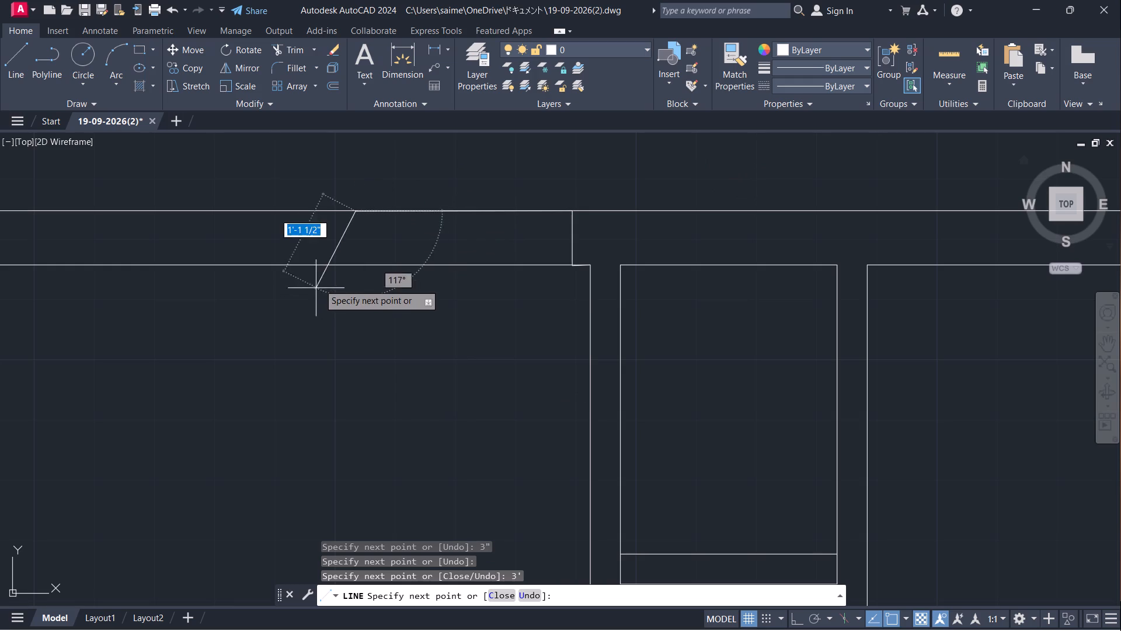
left_click(360, 261)
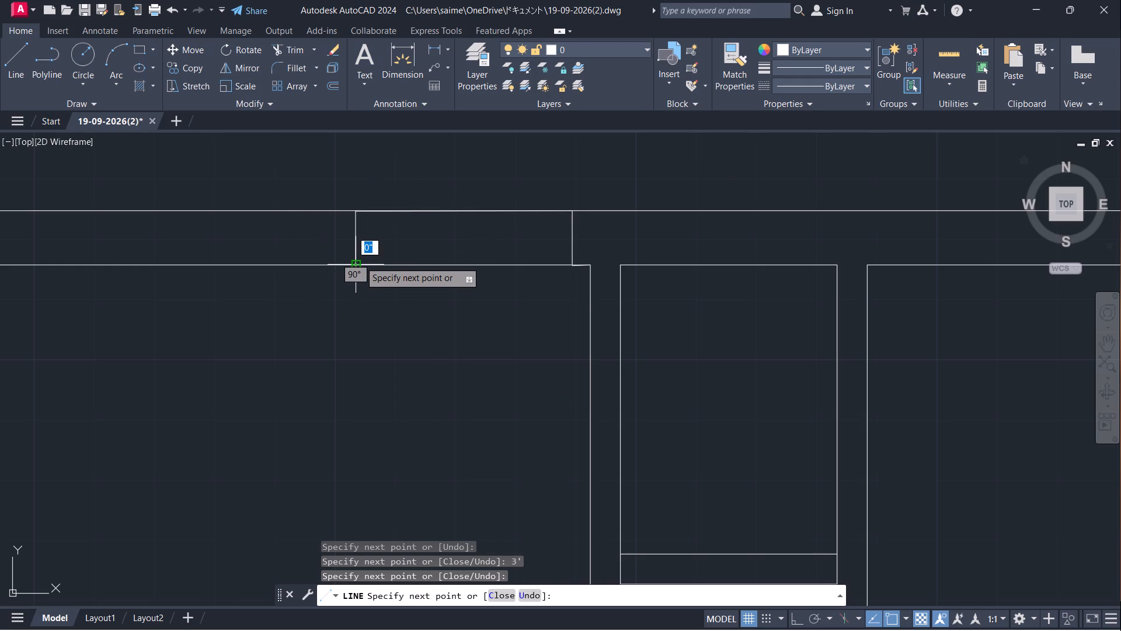
key("Escape")
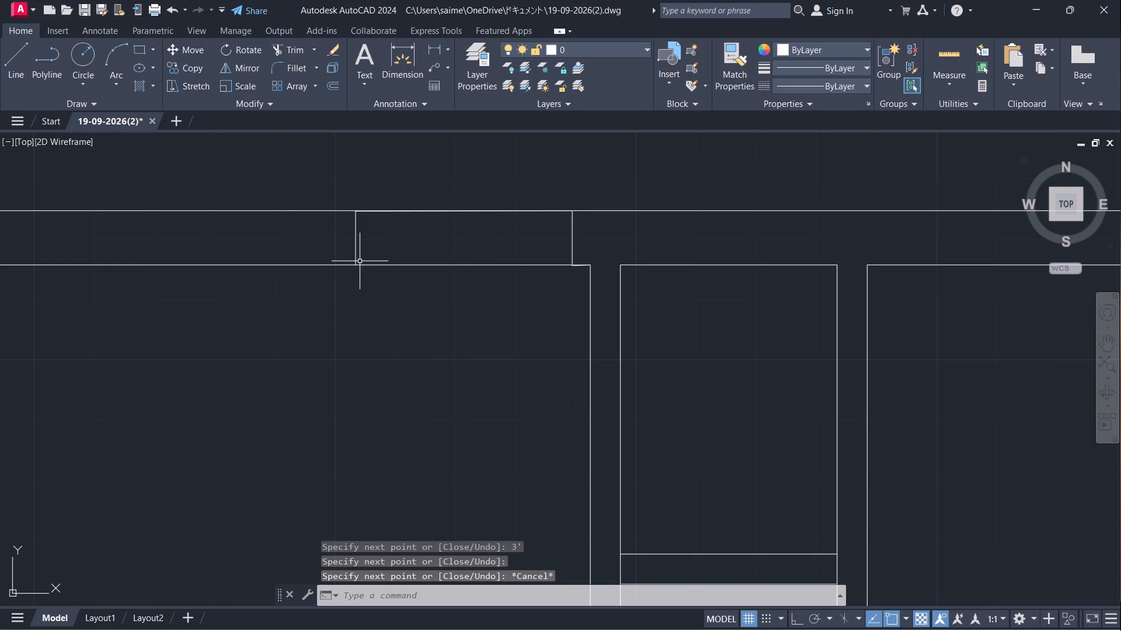
Trim both top outer wall lines between the 3' opening's jamb lines, undoing the first trim and repeating it.
type("TR")
key("Return")
left_click_drag(455, 190, 457, 241)
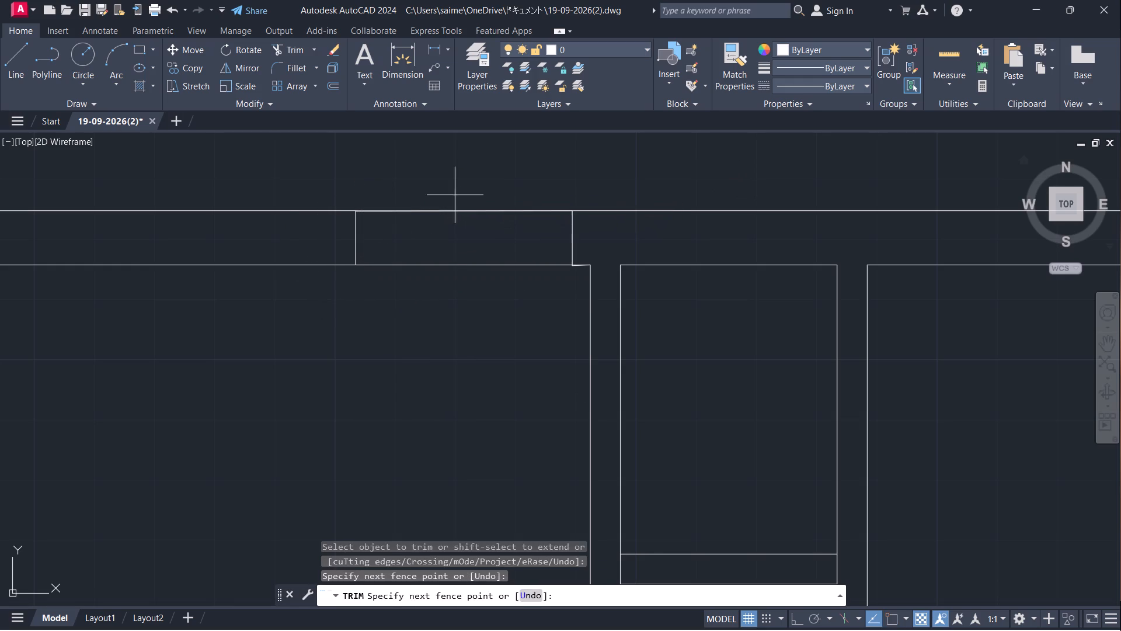
left_click_drag(457, 241, 446, 348)
scroll(478, 272, "down", 1)
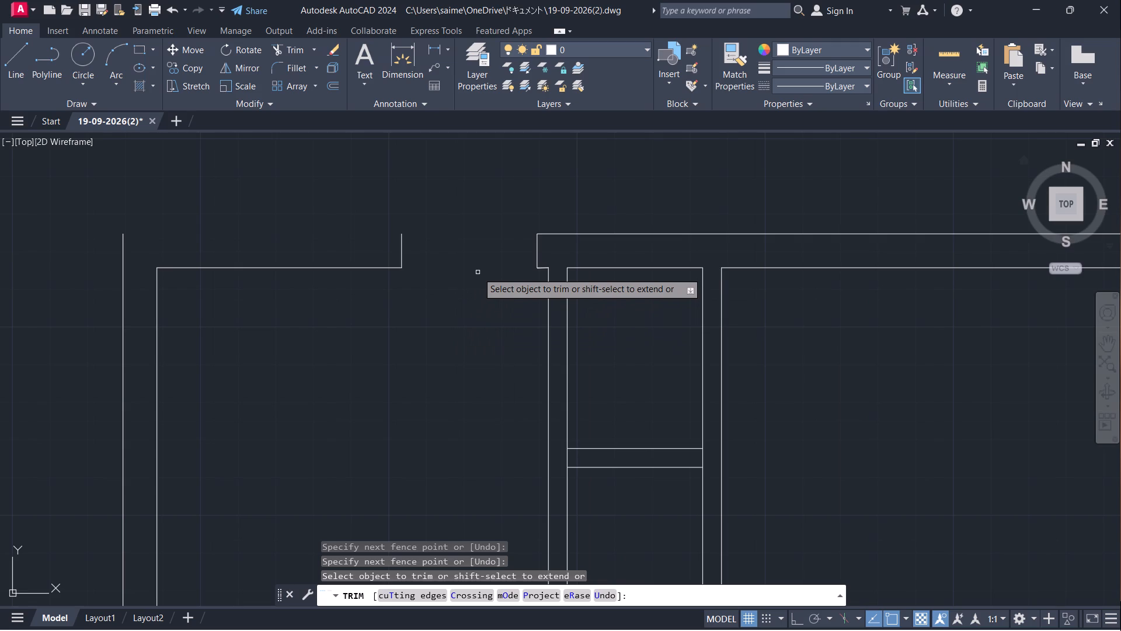
key("ctrl+z")
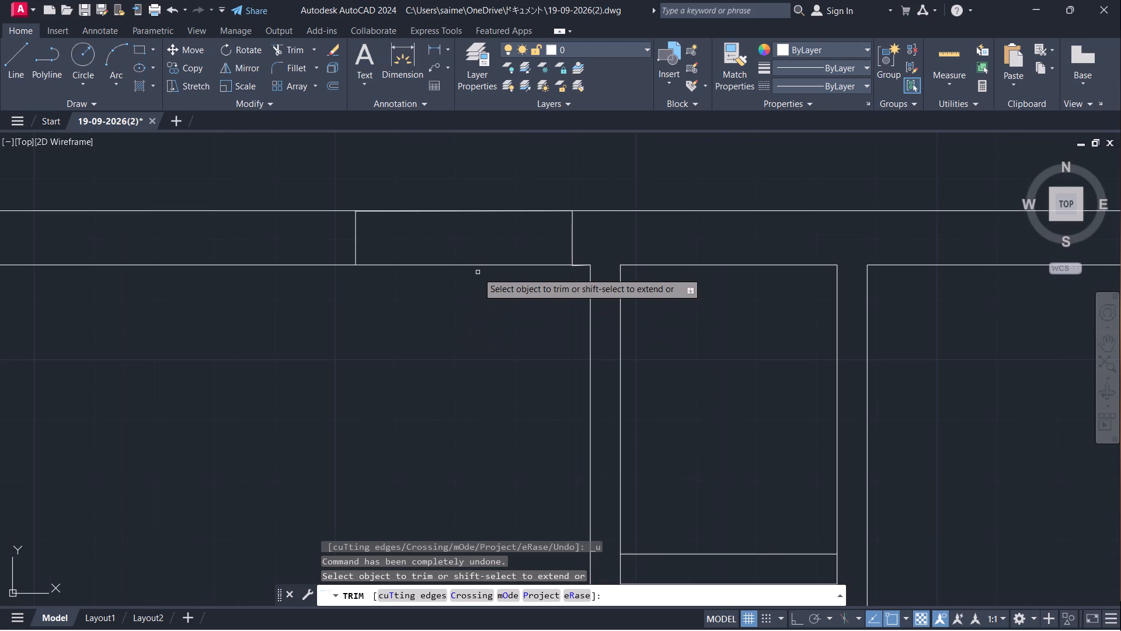
left_click_drag(478, 272, 467, 300)
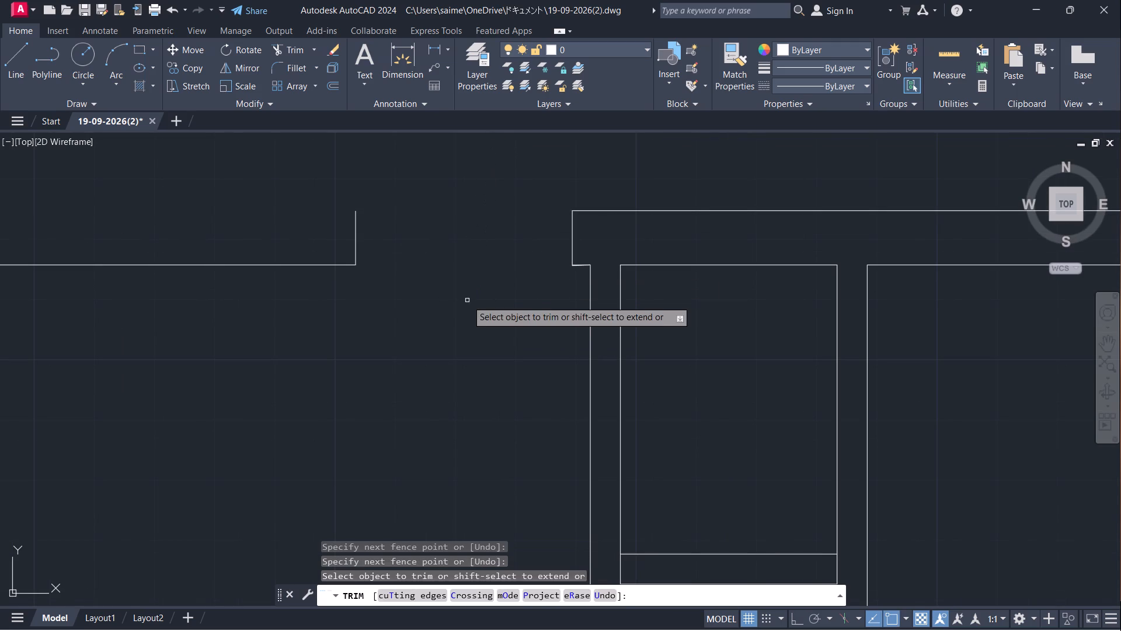
scroll(495, 234, "down", 1)
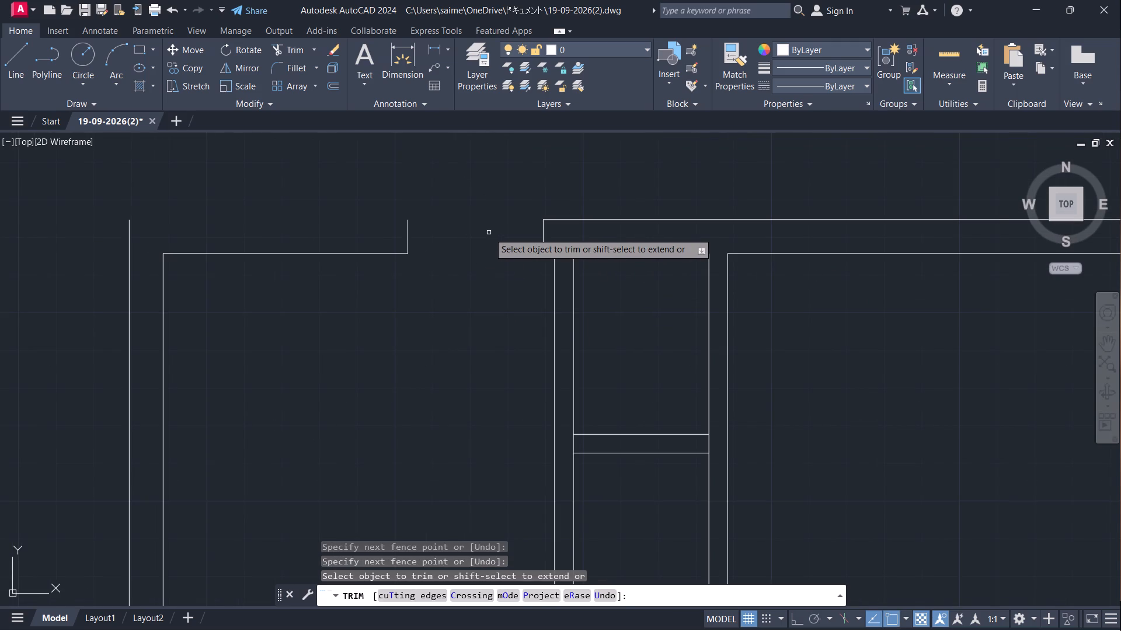
key("Escape")
Redraw the top wall's outer line from the plan's upper-left outer corner to the opening's left jamb.
key("l")
key("Return")
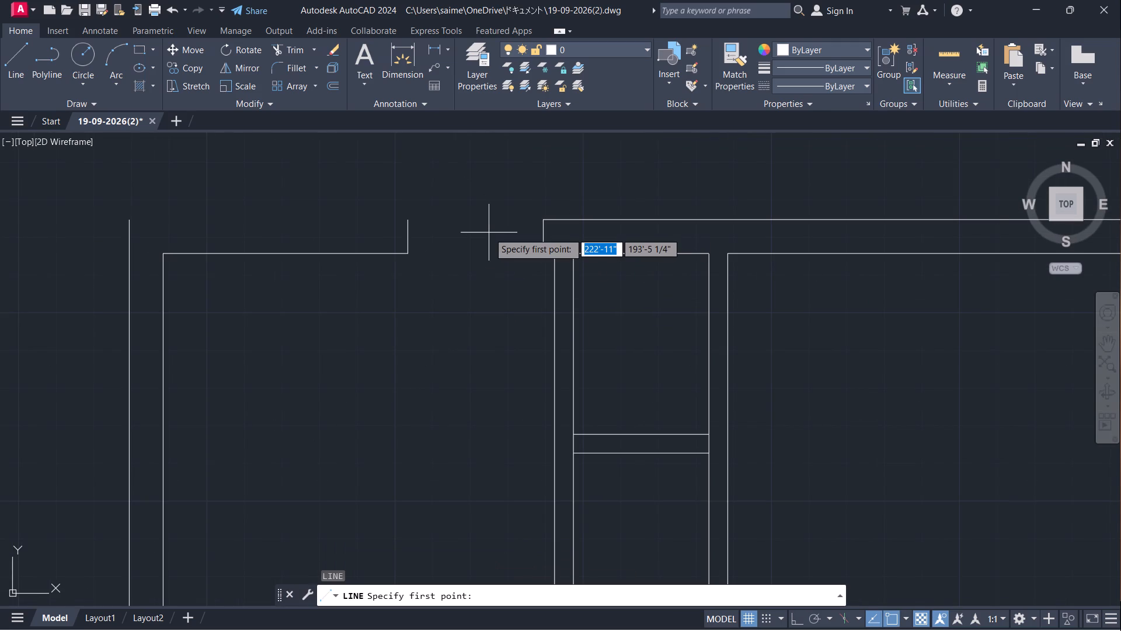
left_click(134, 222)
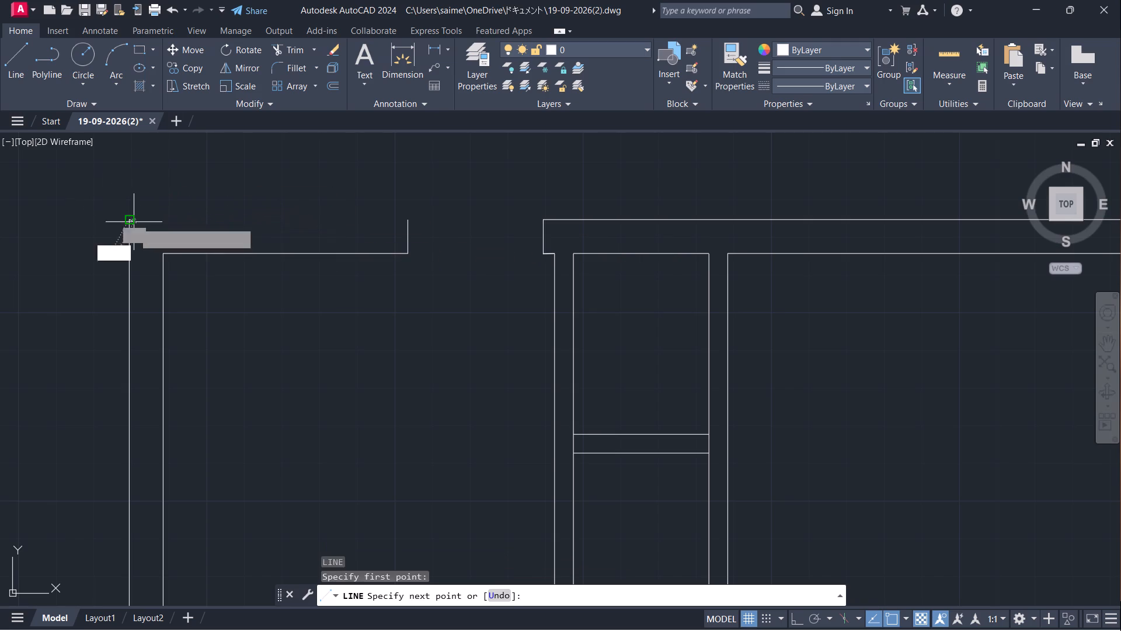
left_click(409, 219)
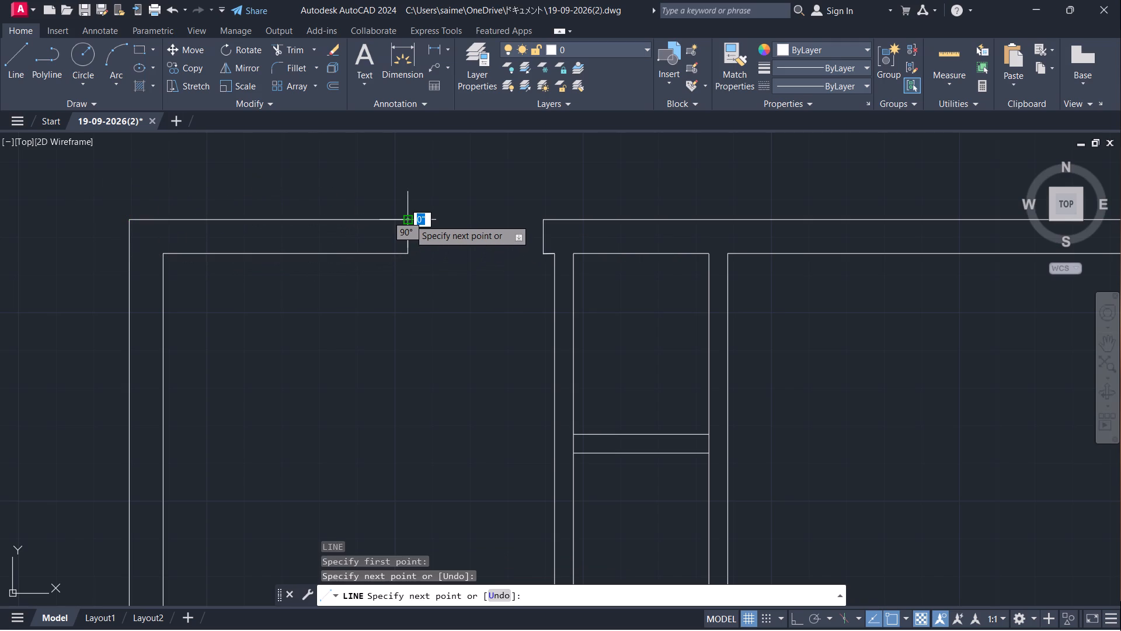
Copy the upper-left room's 3' door from its upper jamb corner to the outer left jamb corner of the top wall opening.
key("Escape")
scroll(483, 278, "down", 2)
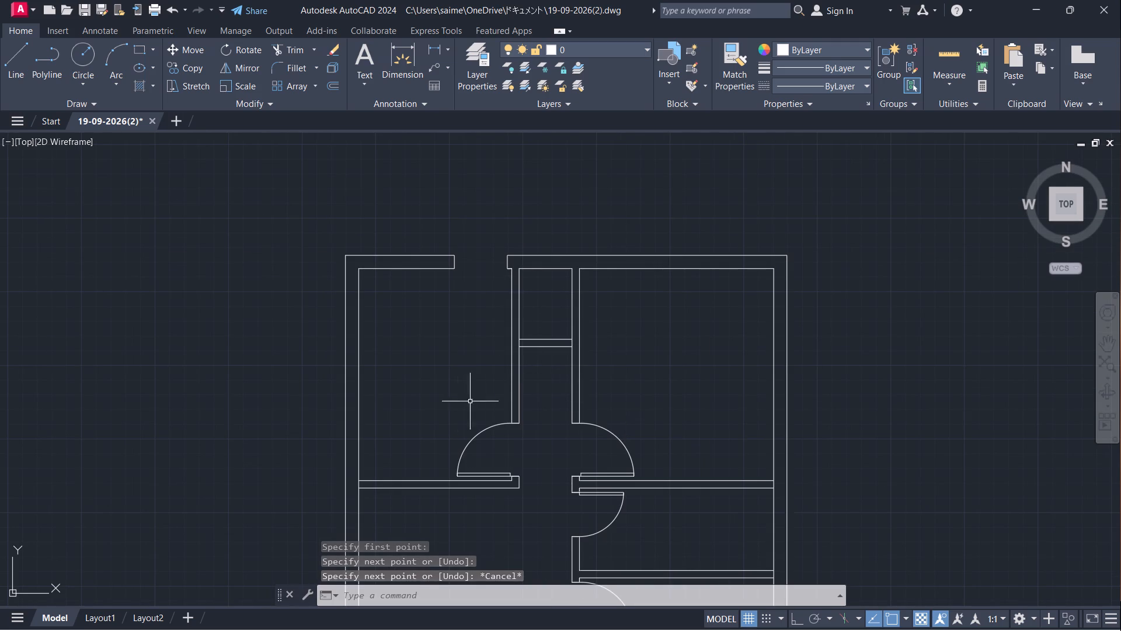
left_click(489, 427)
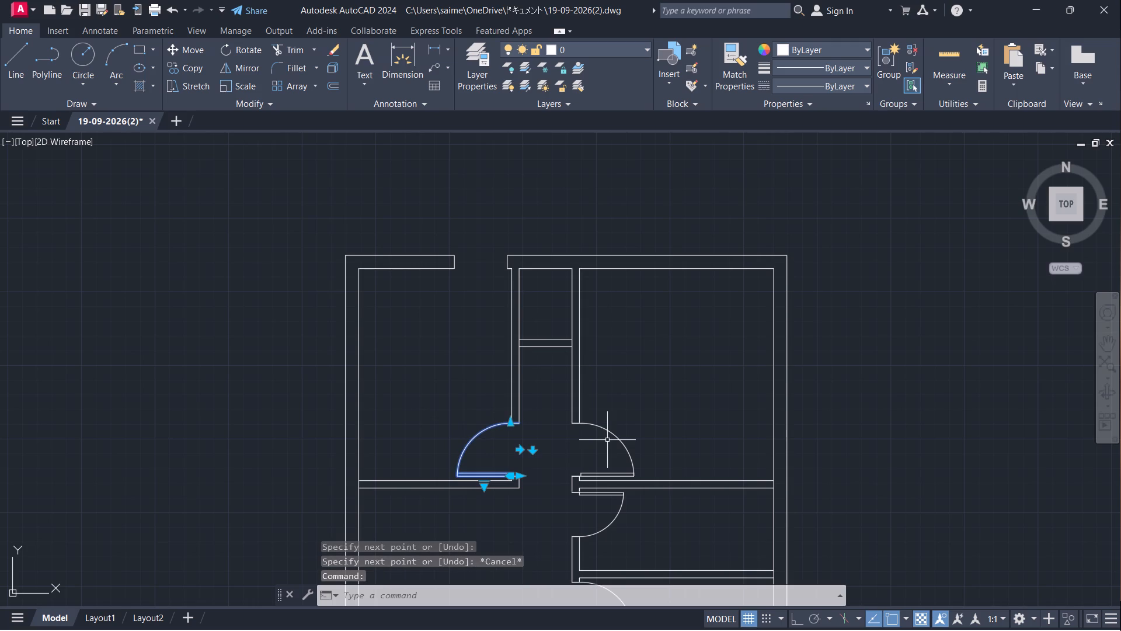
type("CO")
key("Return")
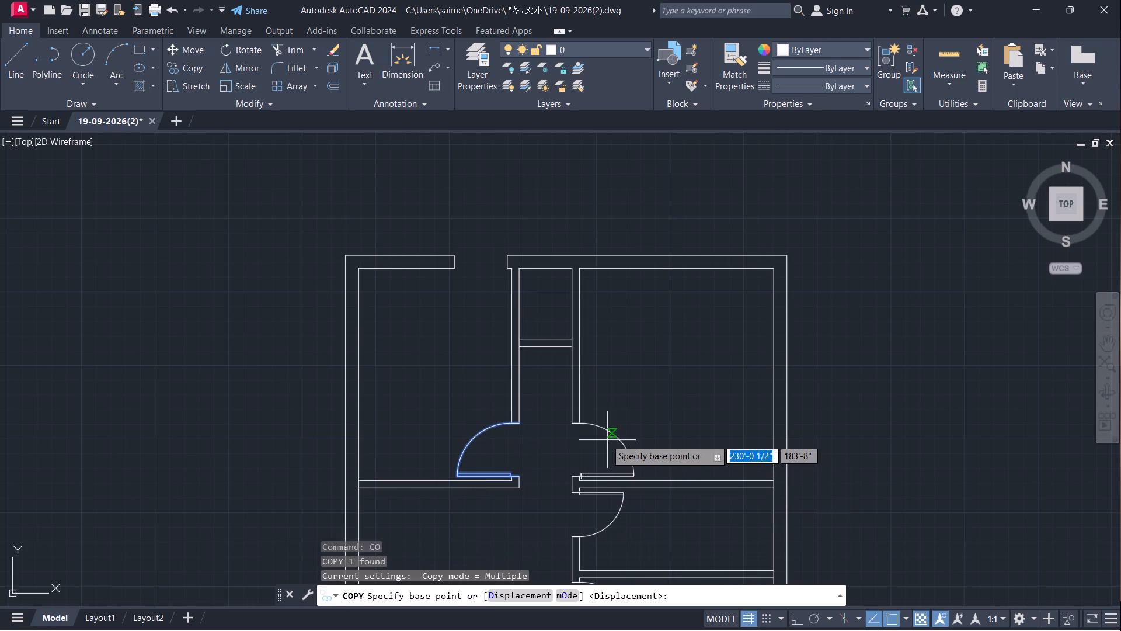
left_click(523, 421)
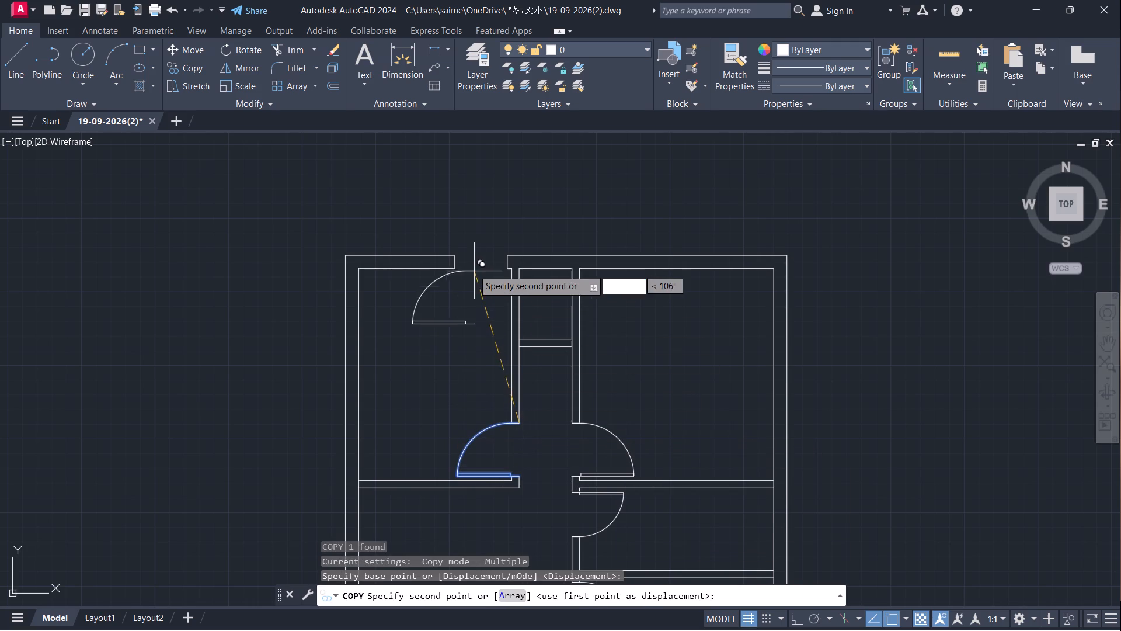
left_click(455, 256)
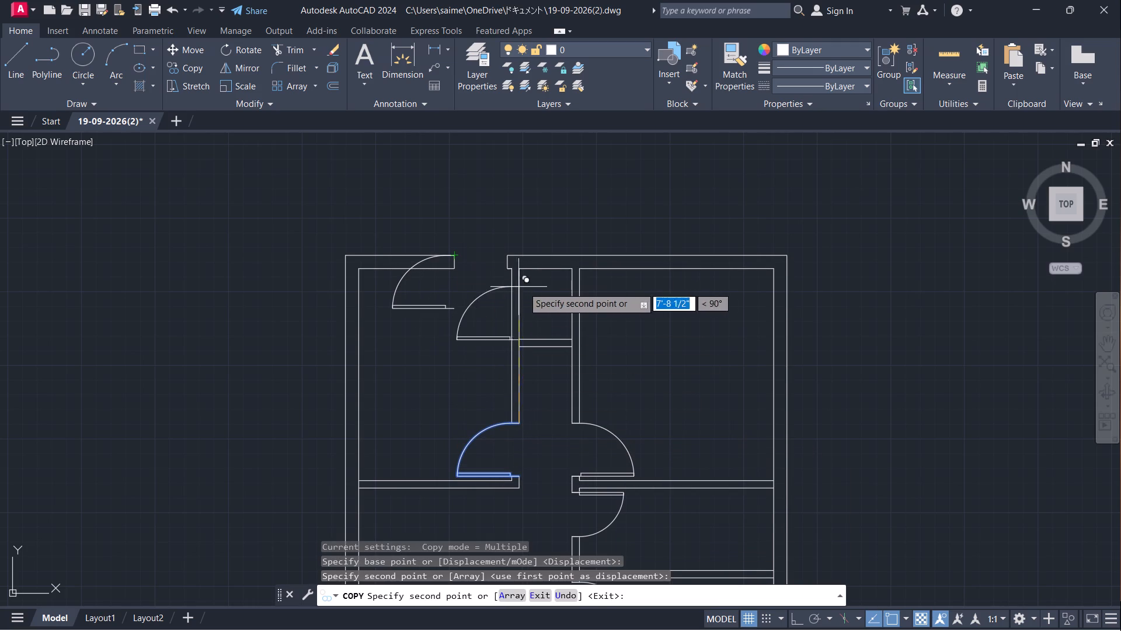
key("Escape")
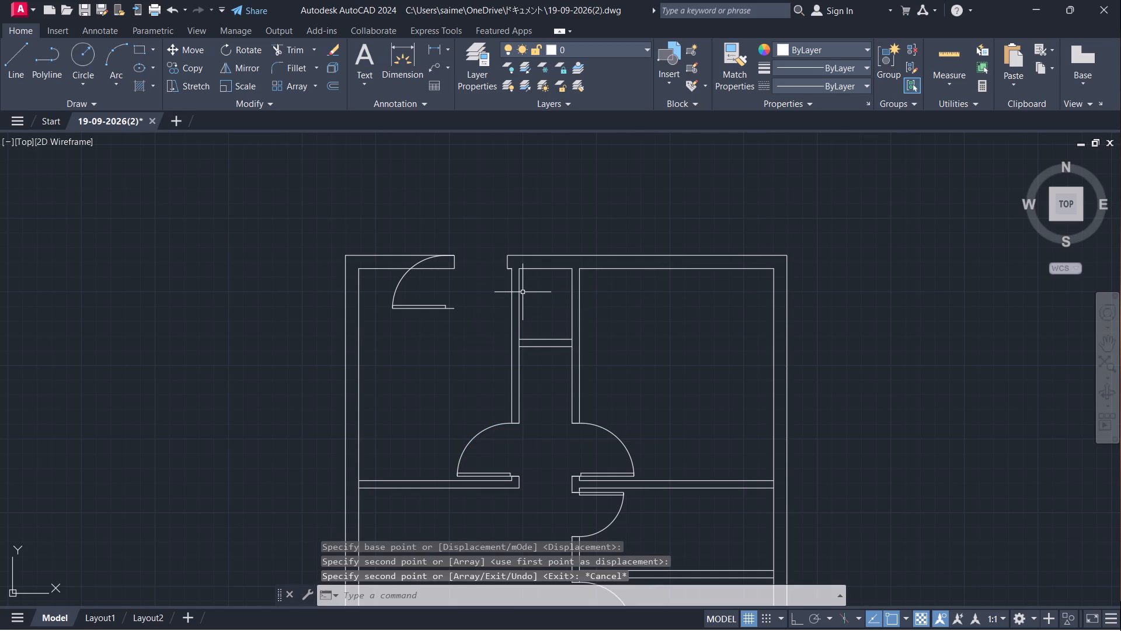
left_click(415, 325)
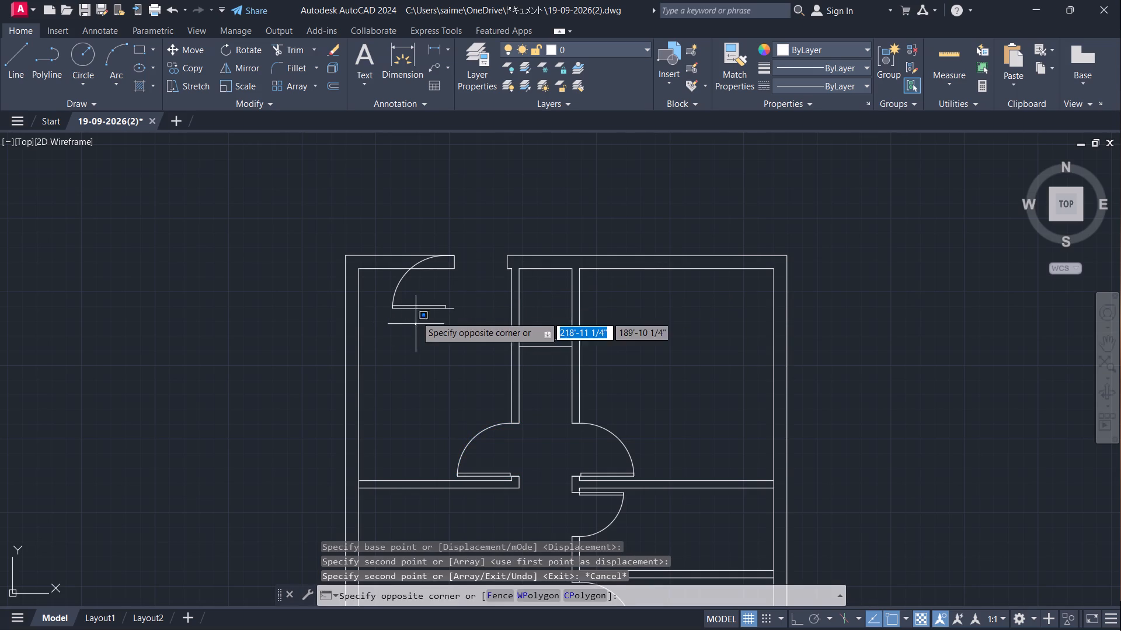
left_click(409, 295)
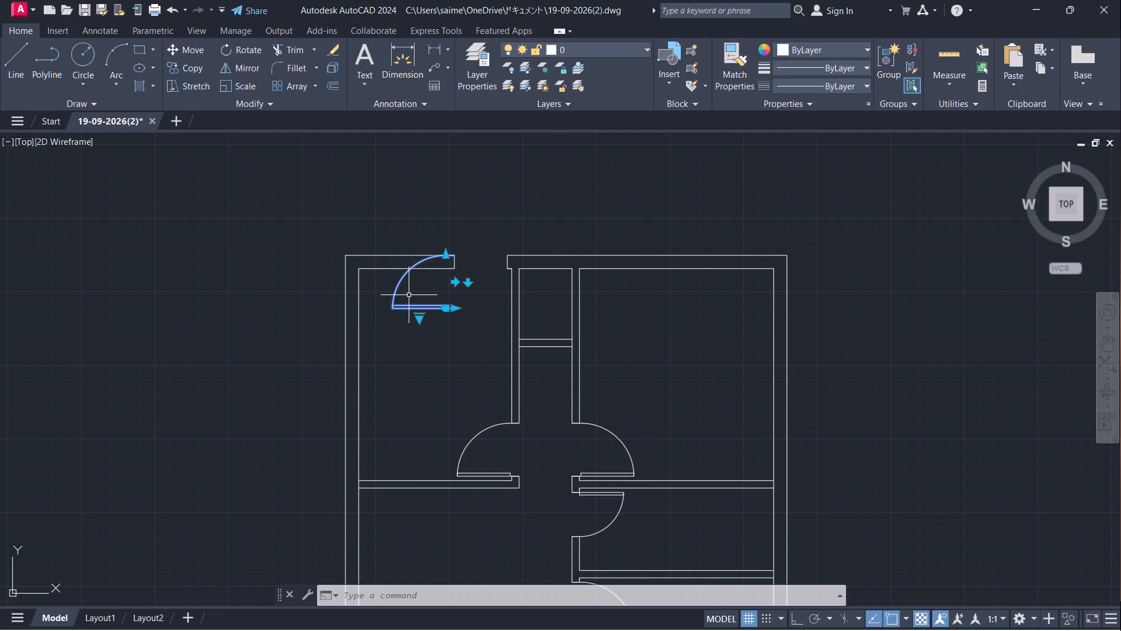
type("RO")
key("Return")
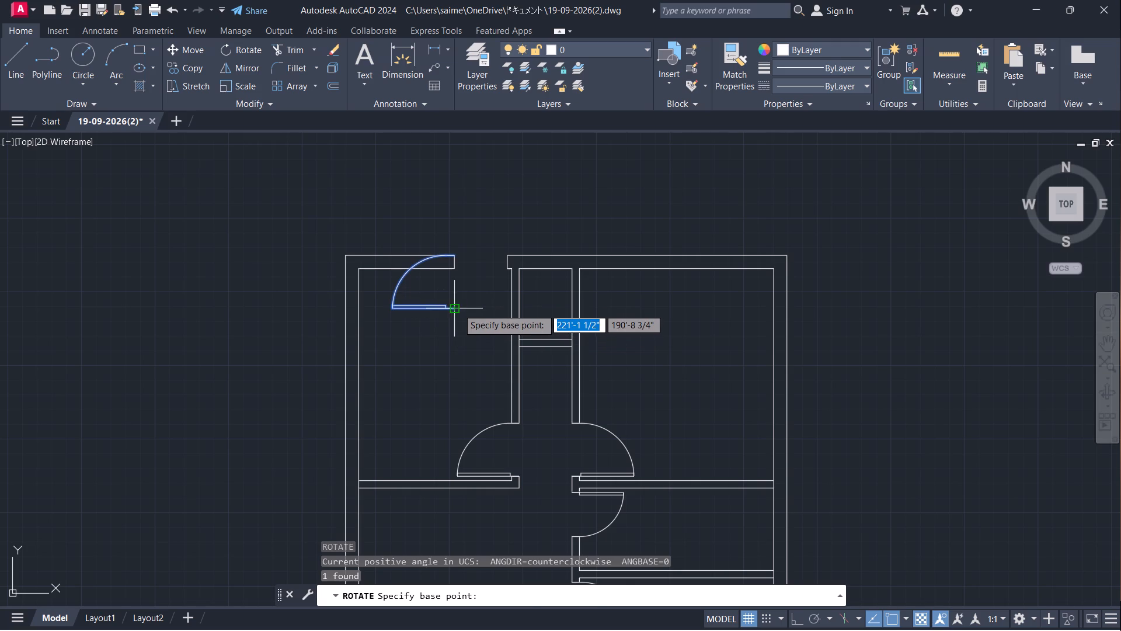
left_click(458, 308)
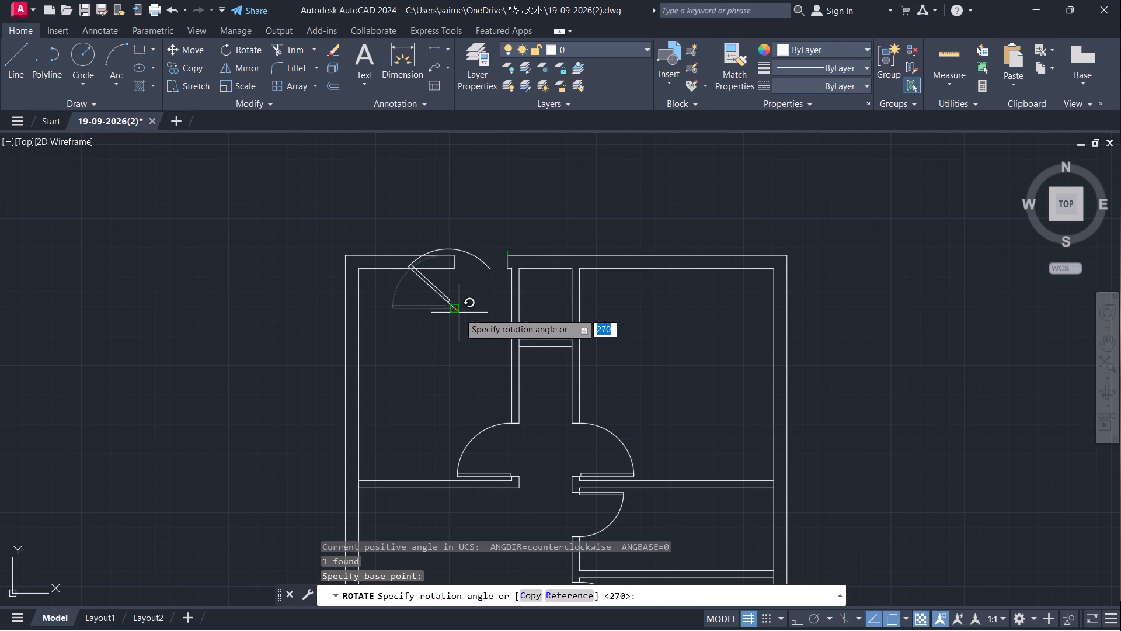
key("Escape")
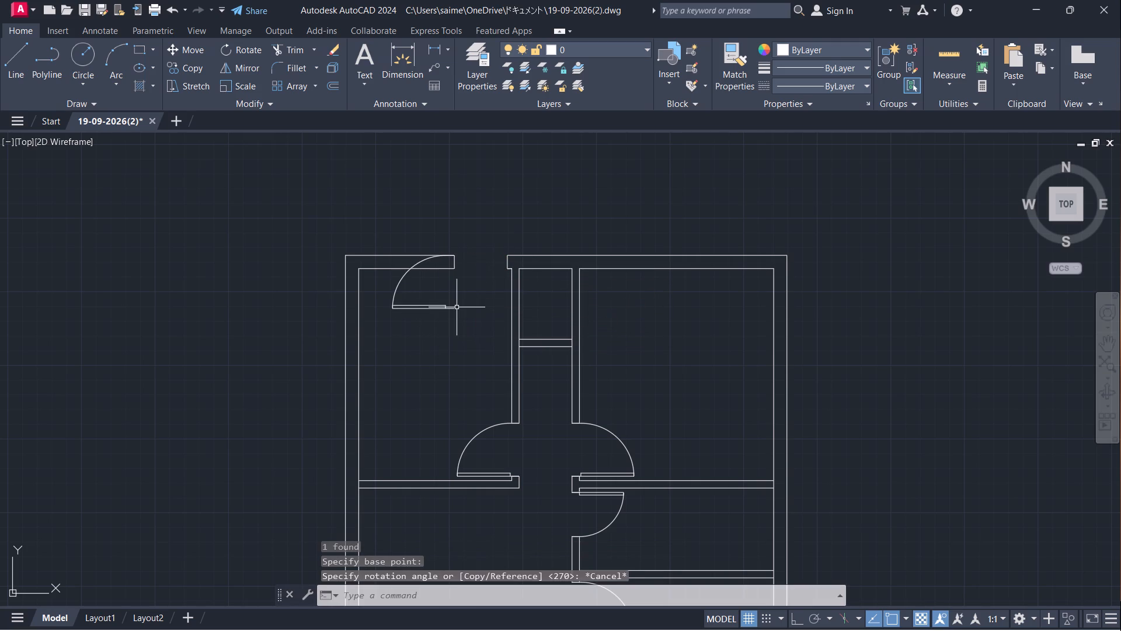
Rotate the copied door 90° about the opening's outer left jamb corner so it fits the top wall opening.
left_click(455, 254)
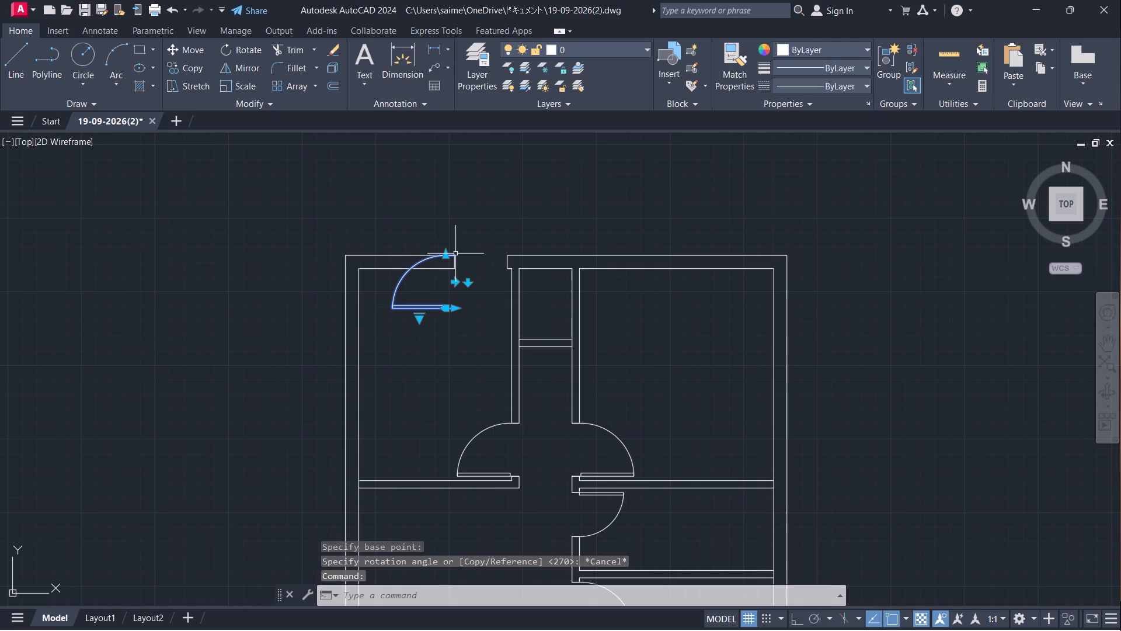
key("space")
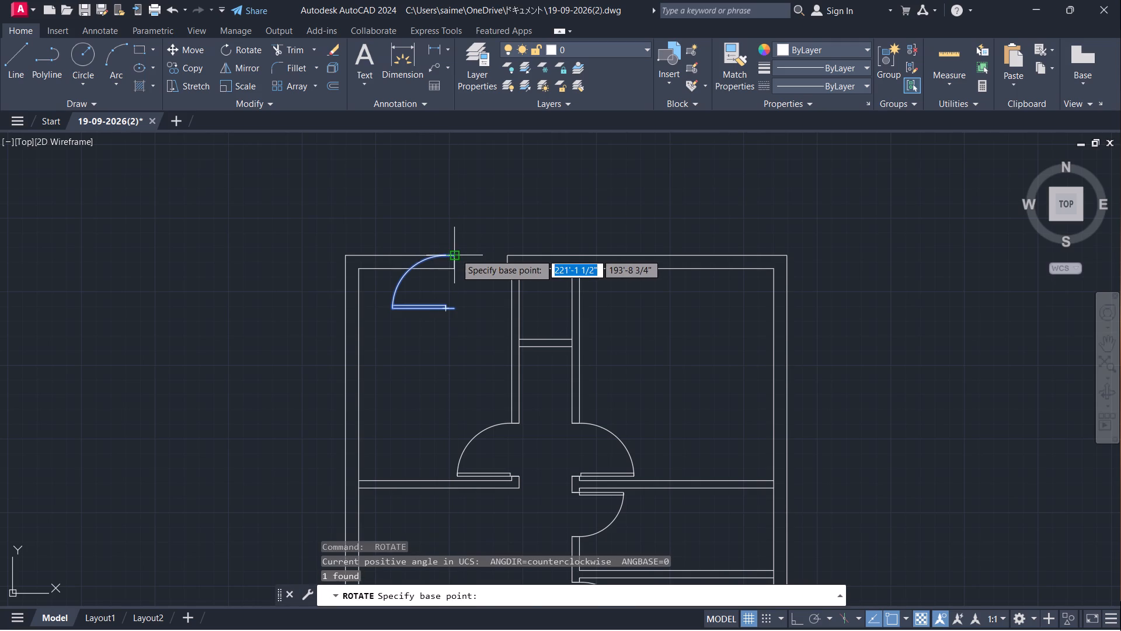
left_click(455, 254)
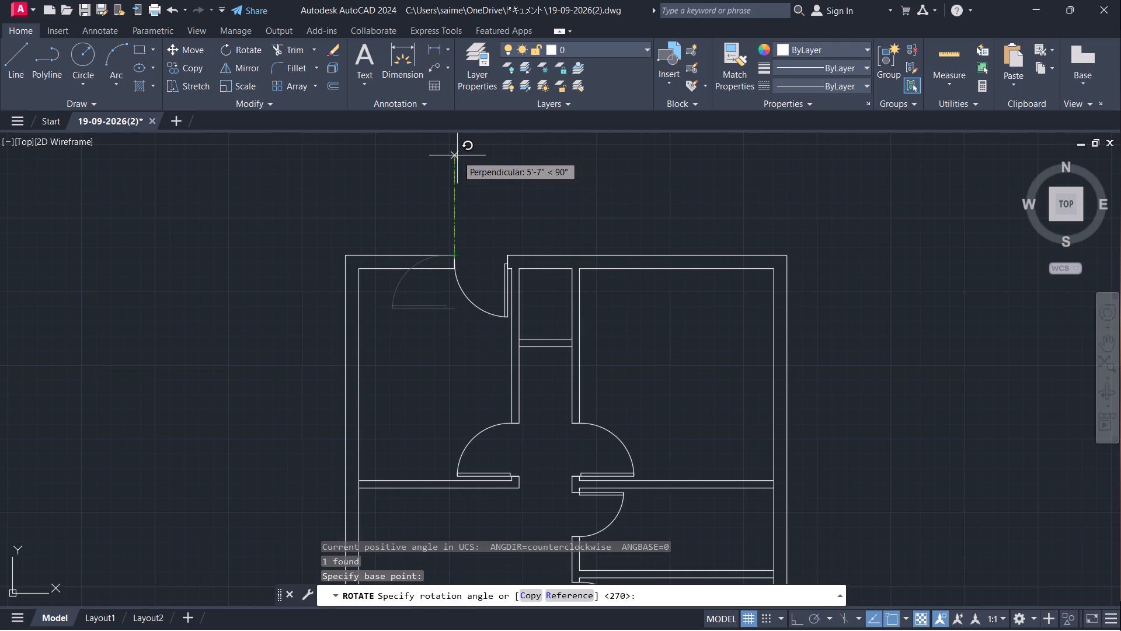
left_click(457, 155)
Trim the right outer wall's inner line where the two partitions of the small room behind the 2'6" door meet it.
scroll(518, 208, "down", 2)
middle_click_drag(584, 304, 599, 280)
left_click(599, 280)
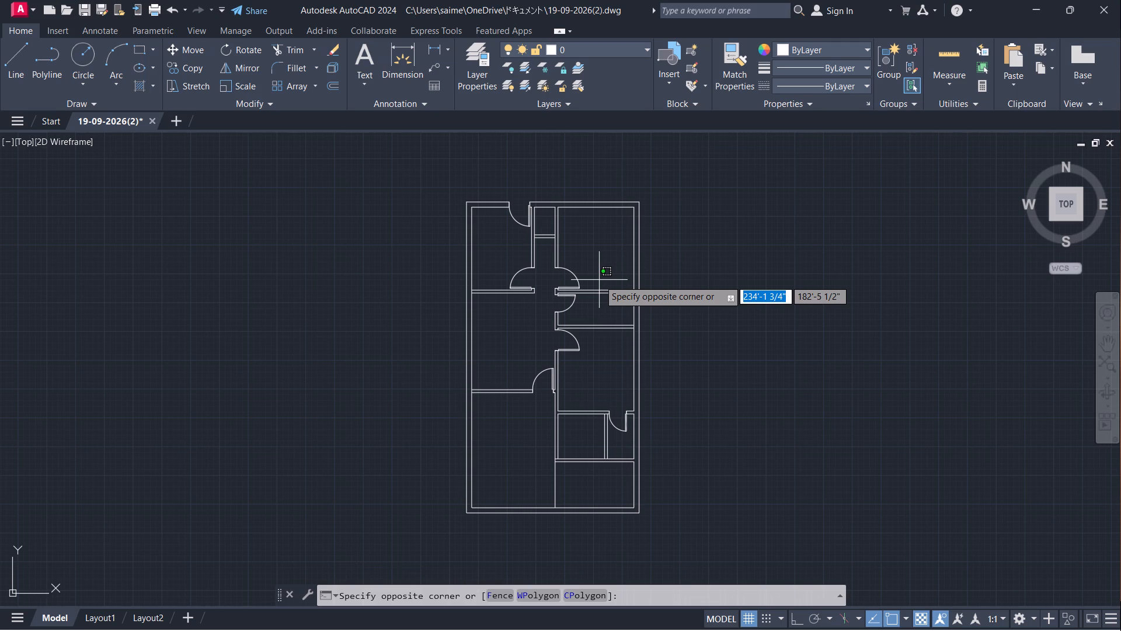
scroll(596, 299, "up", 3)
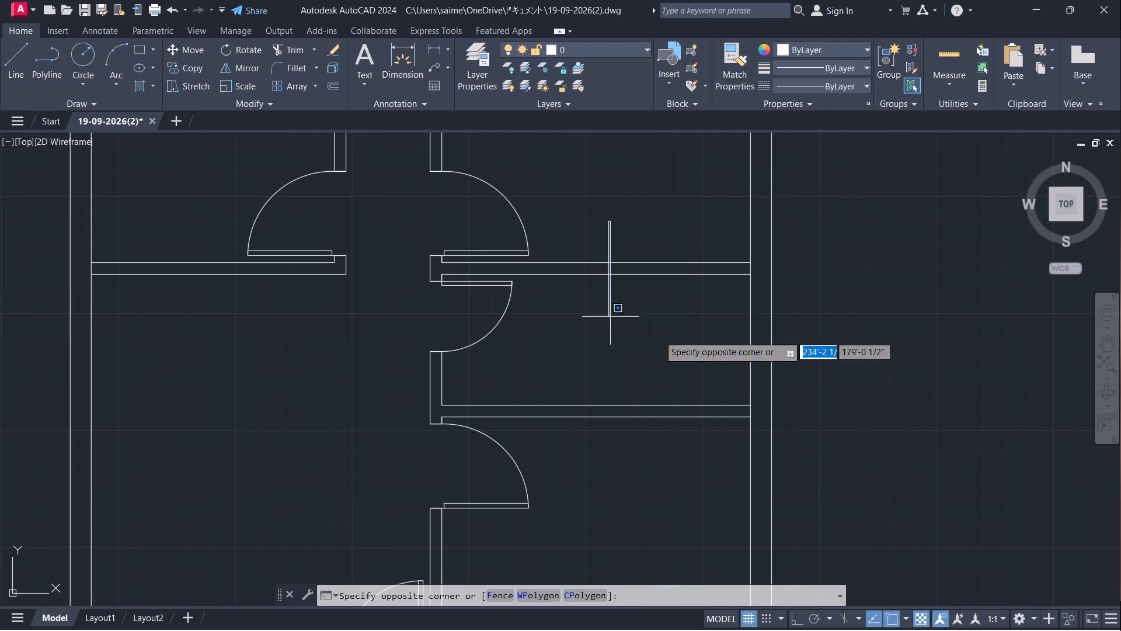
left_click(630, 348)
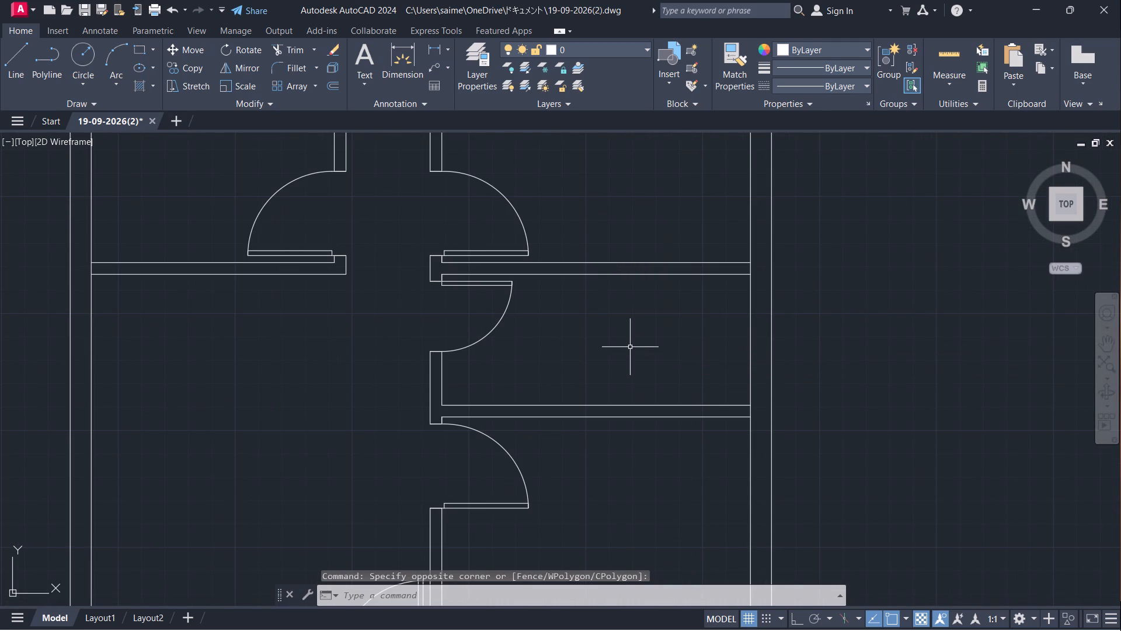
type("TR")
key("Return")
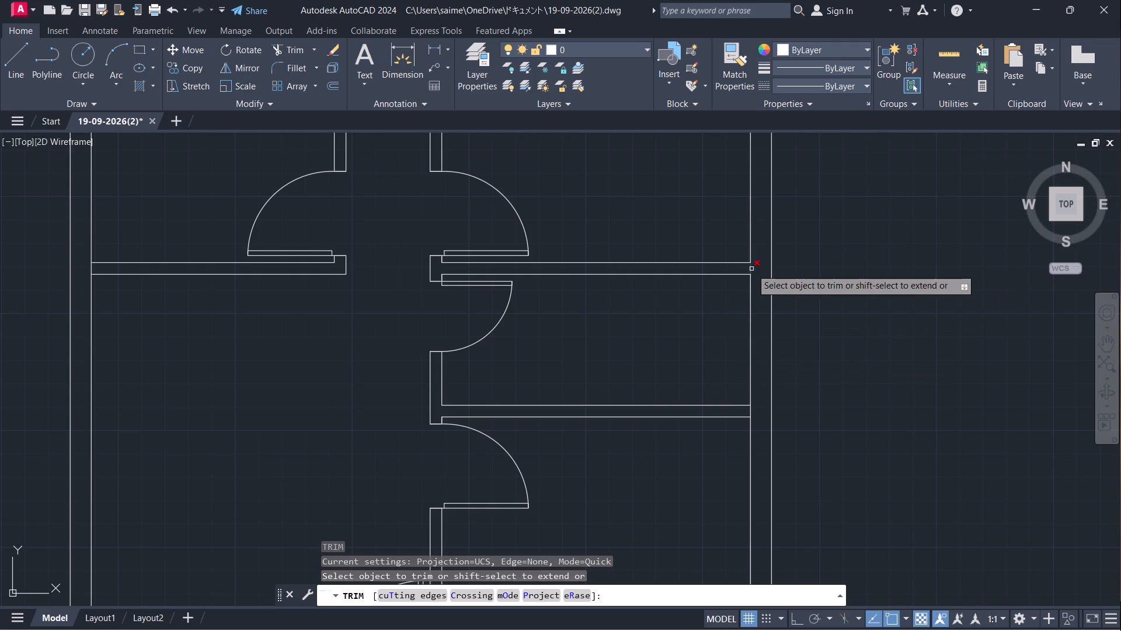
left_click(749, 269)
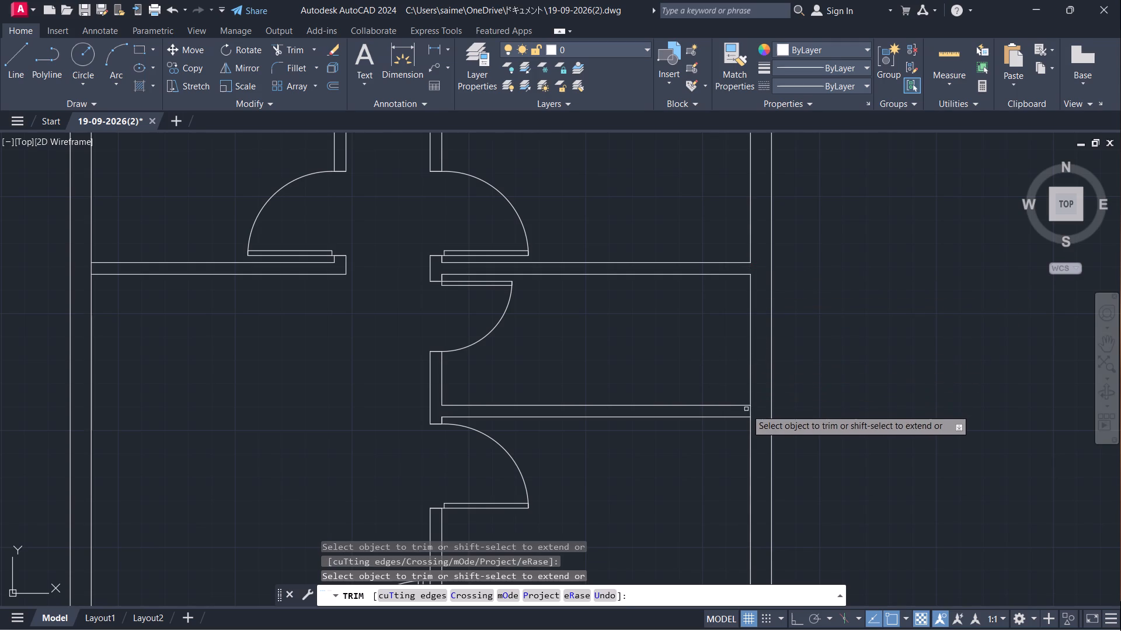
left_click(750, 412)
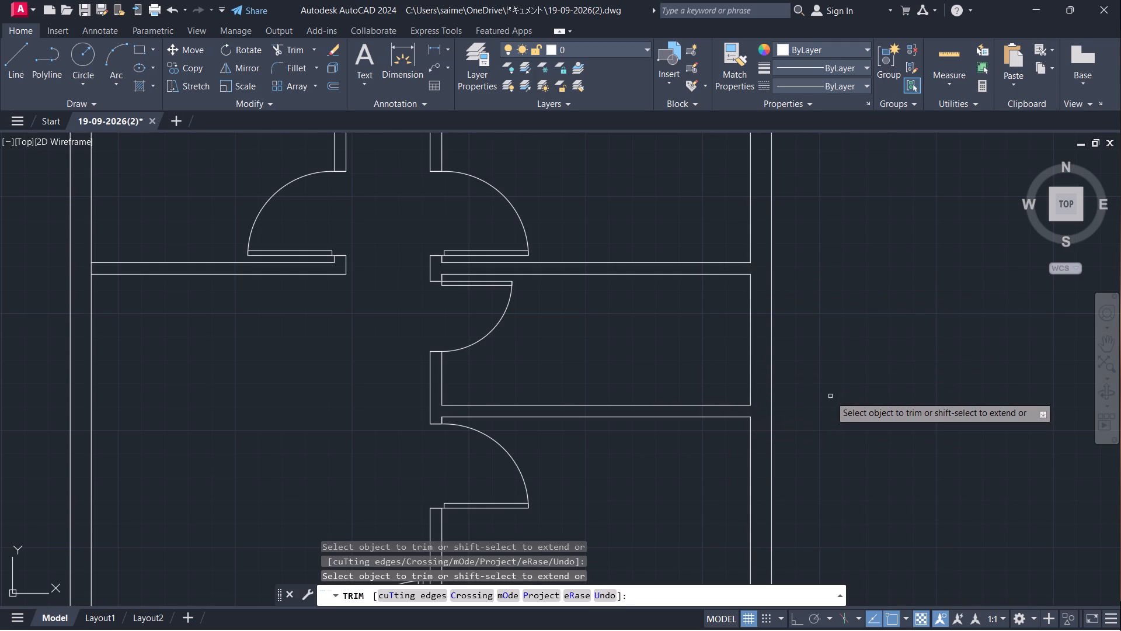
key("Escape")
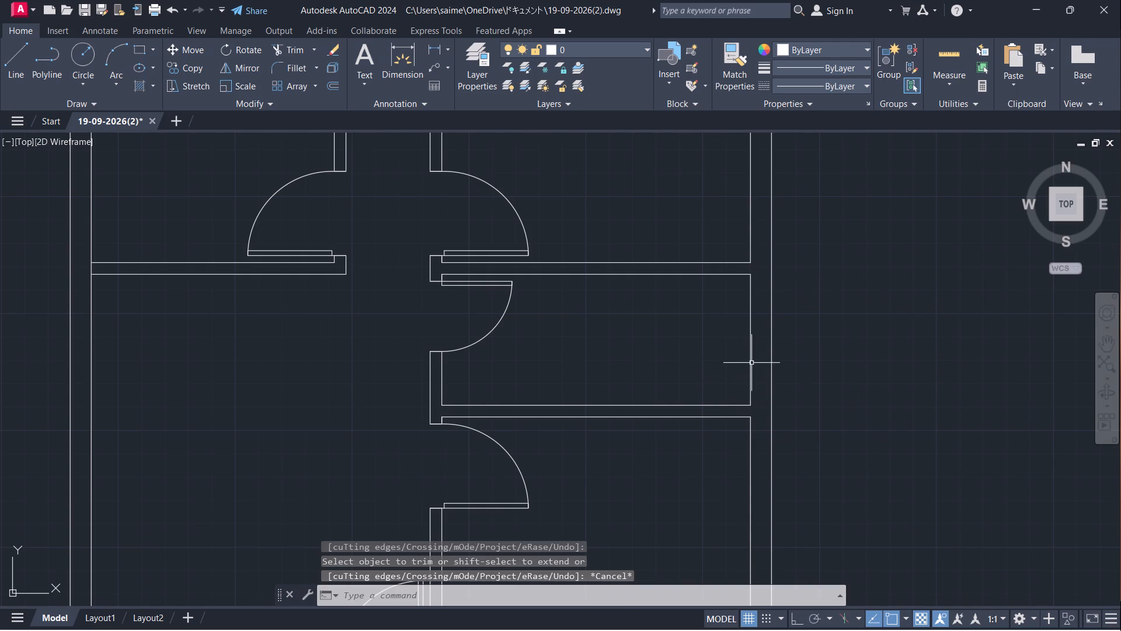
left_click(752, 362)
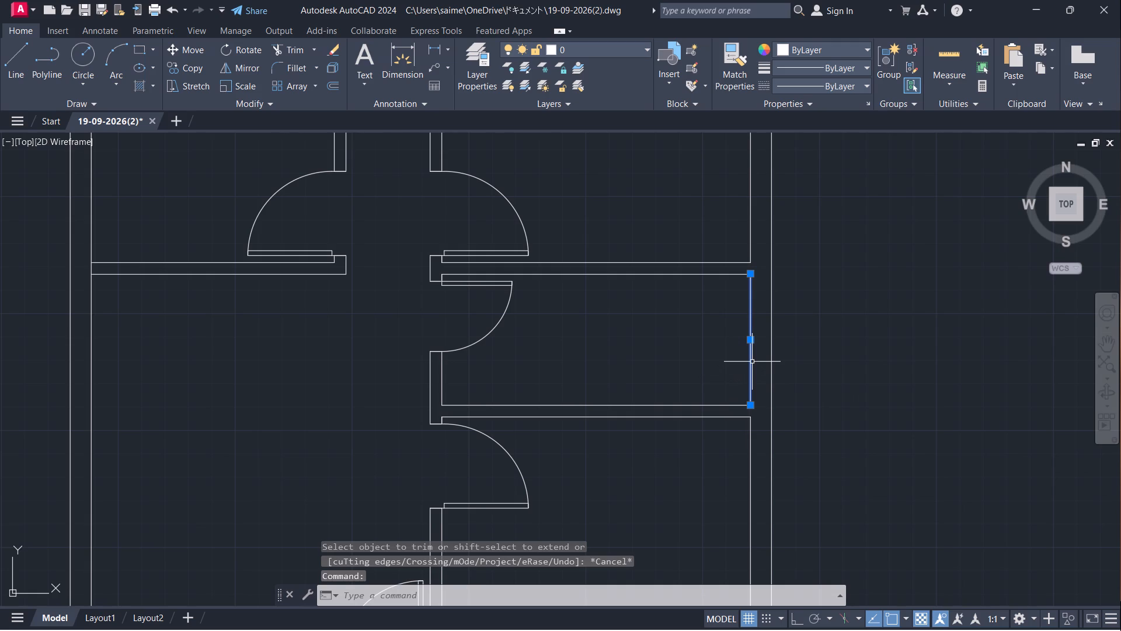
key("Escape")
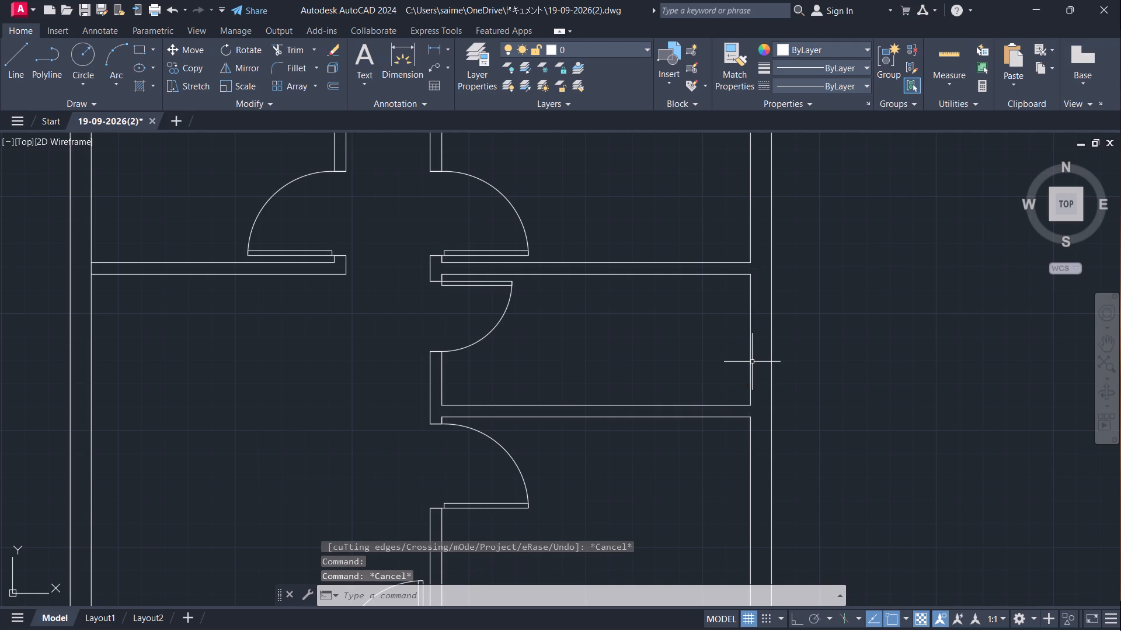
Offset the short inner wall line below the small room's 2'6" door by 7'3" into the room.
left_click(445, 383)
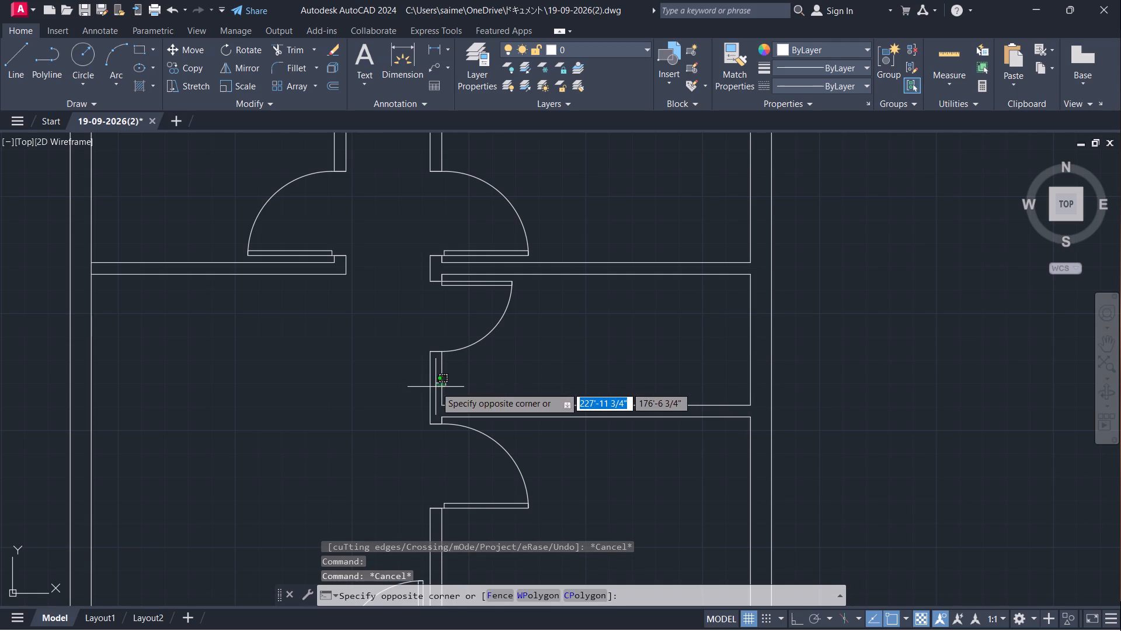
left_click(436, 387)
key("o")
key("Return")
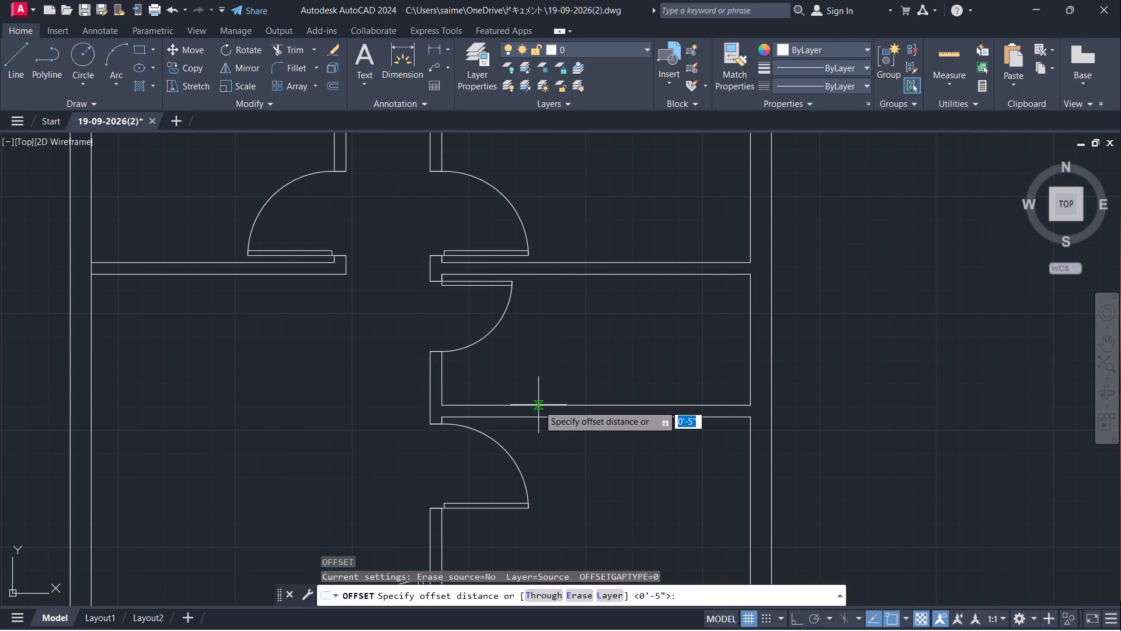
left_click(445, 377)
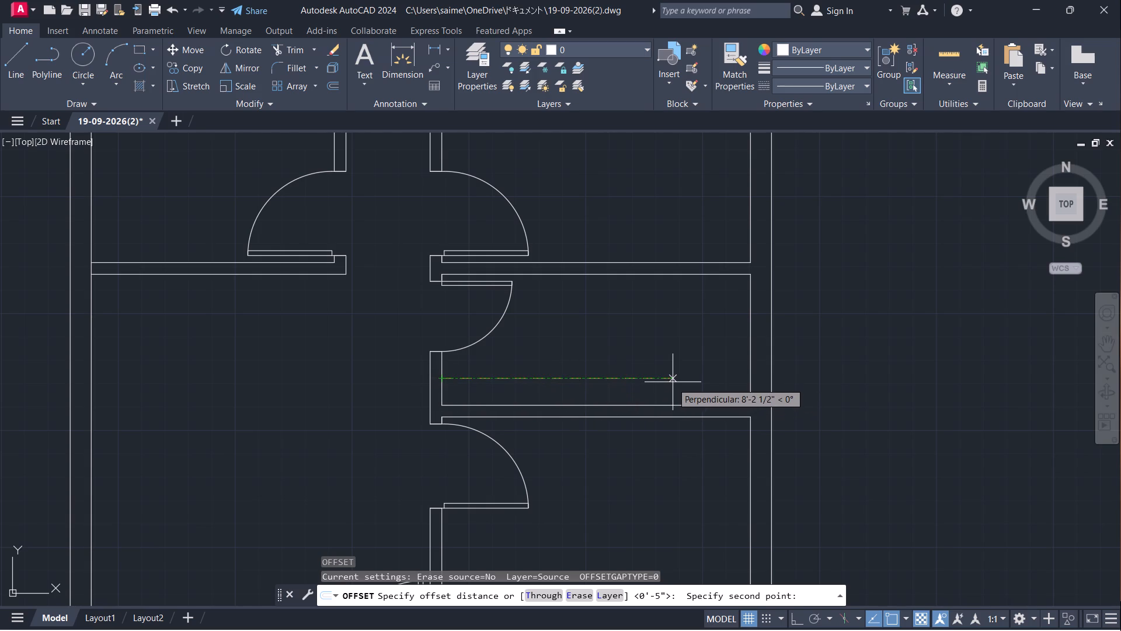
type("7'")
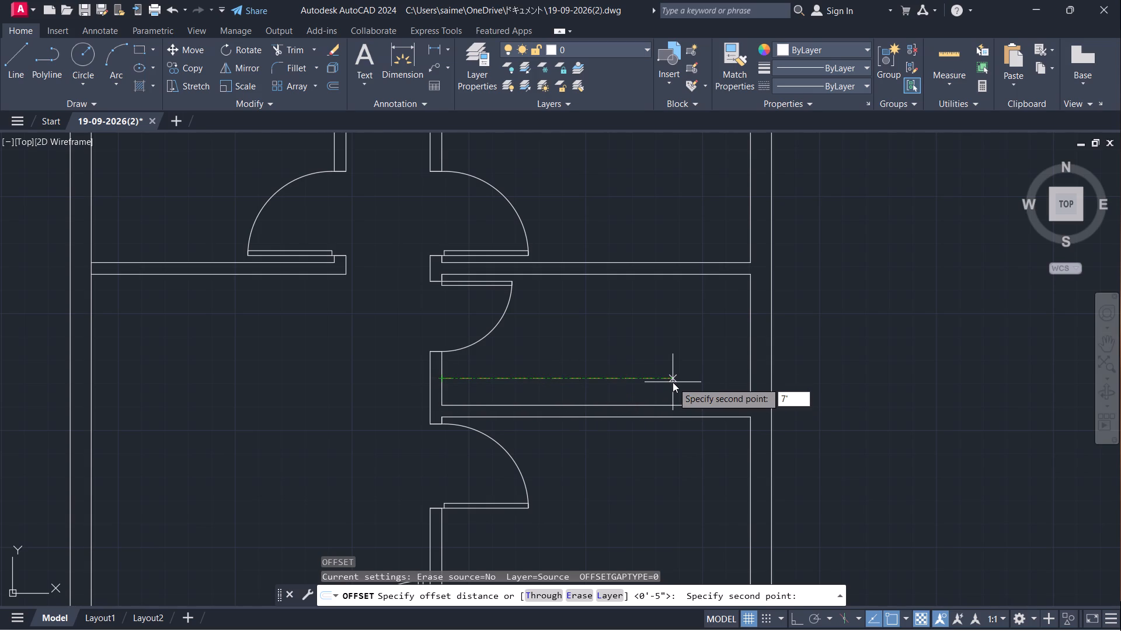
type("3\"")
key("Return")
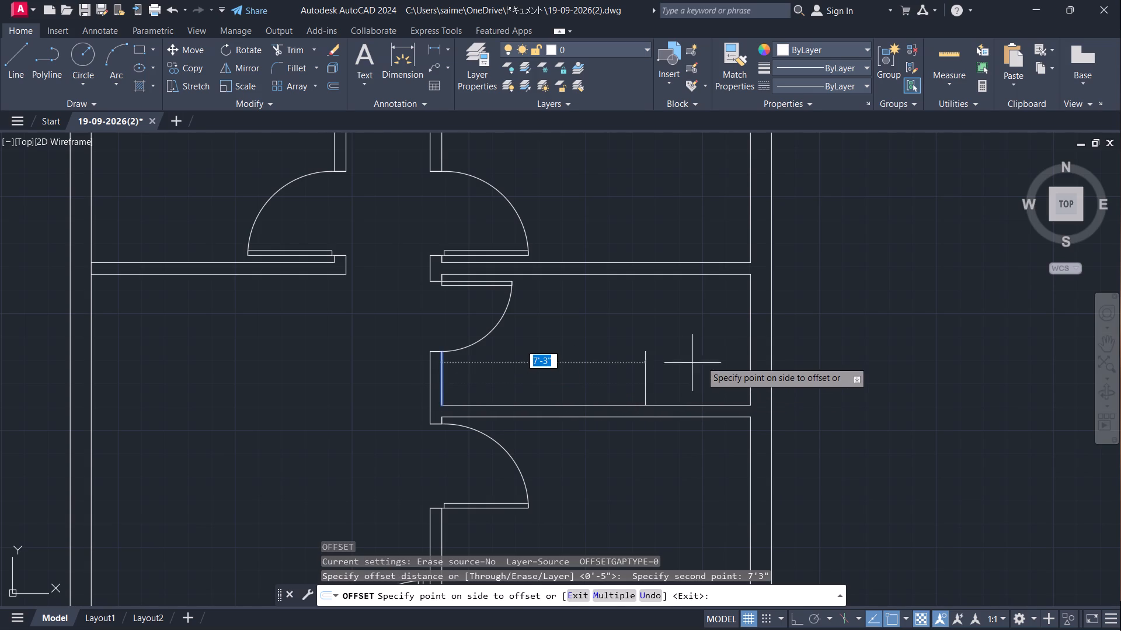
left_click(697, 359)
key("Escape")
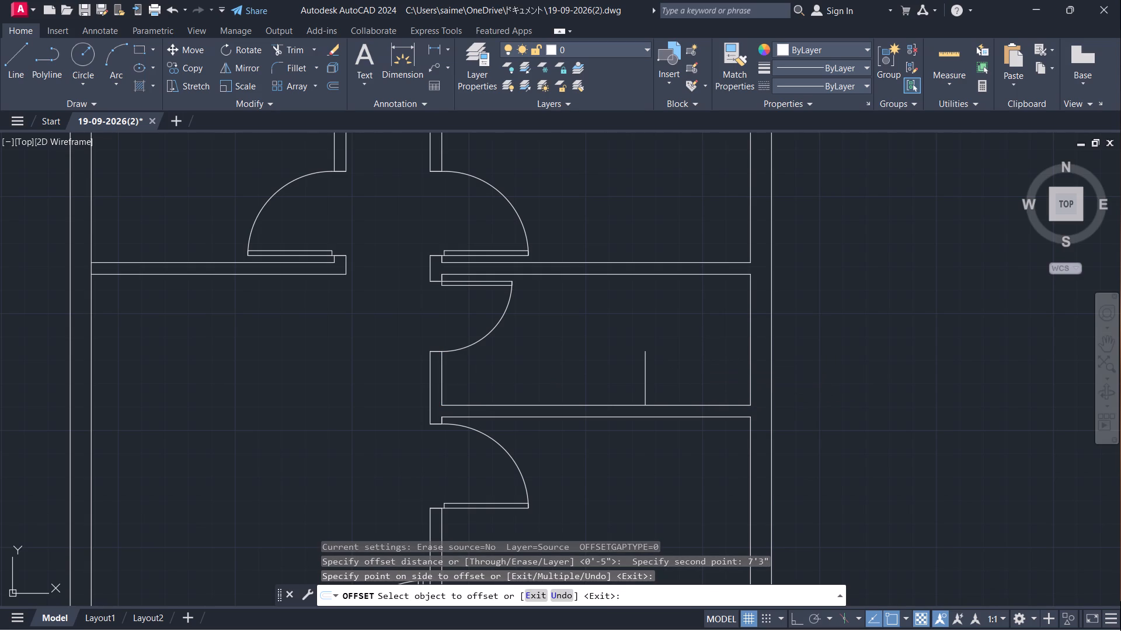
Extend the offset line up to the small room's upper partition line.
type("EX")
key("Return")
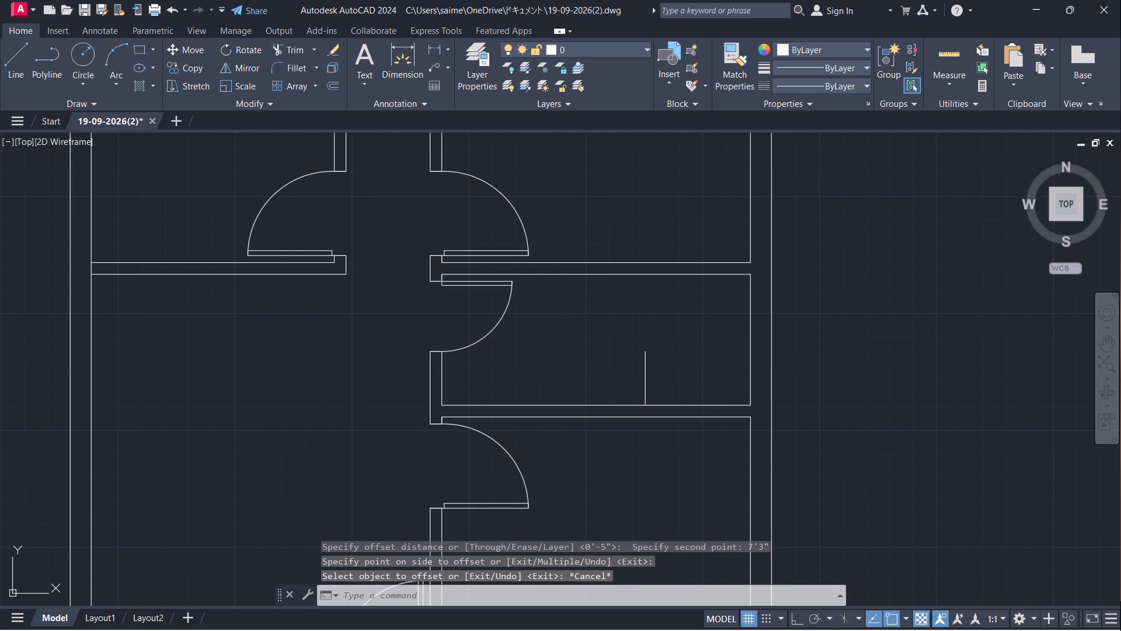
left_click(646, 371)
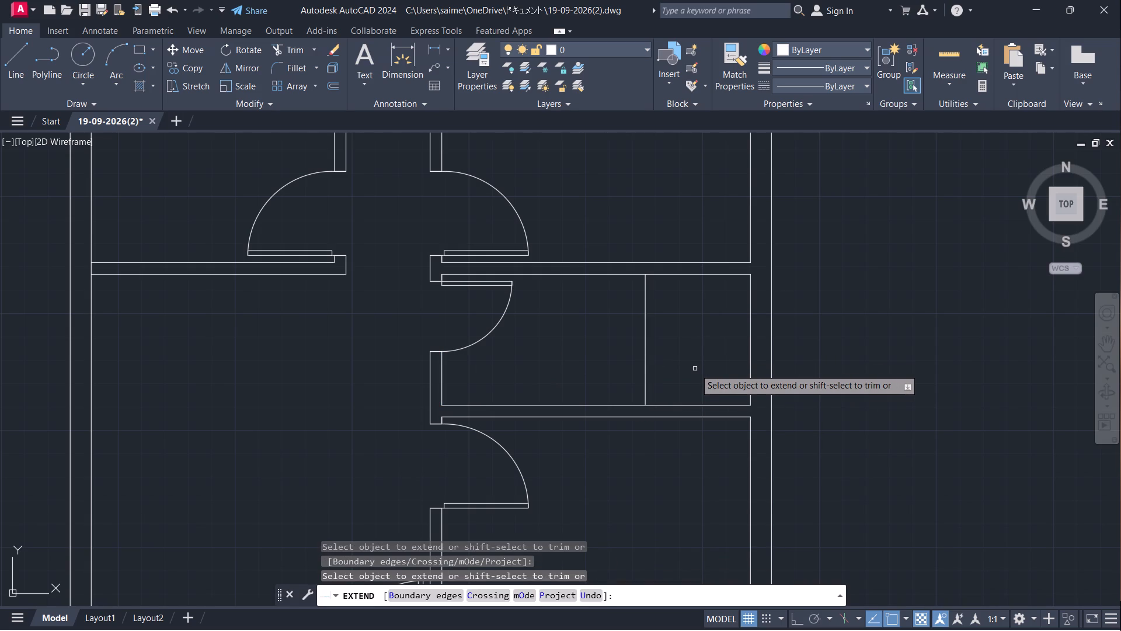
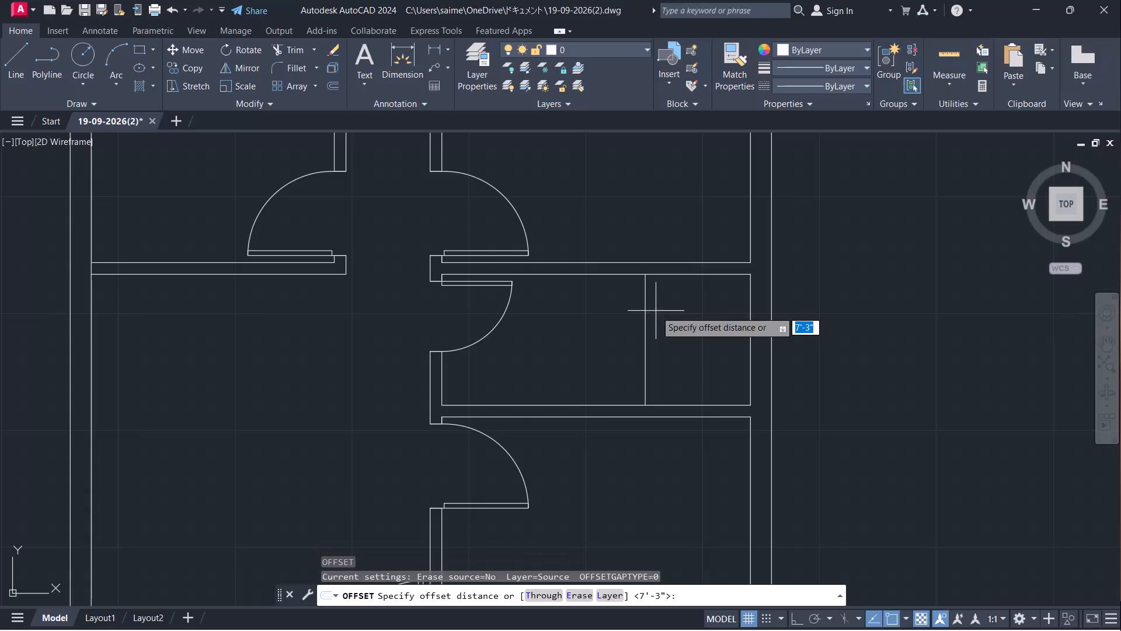
Offset the small room's vertical dividing line by 5" toward the right outer wall to form a partition.
left_click(646, 339)
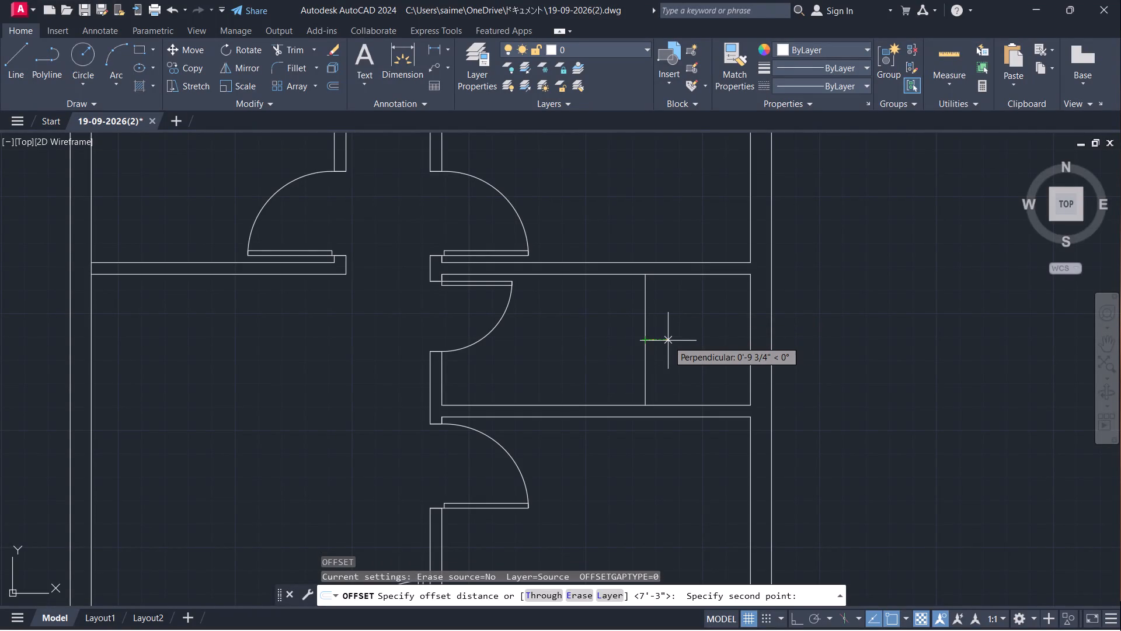
type("5\"")
key("Return")
left_click(646, 349)
left_click(681, 342)
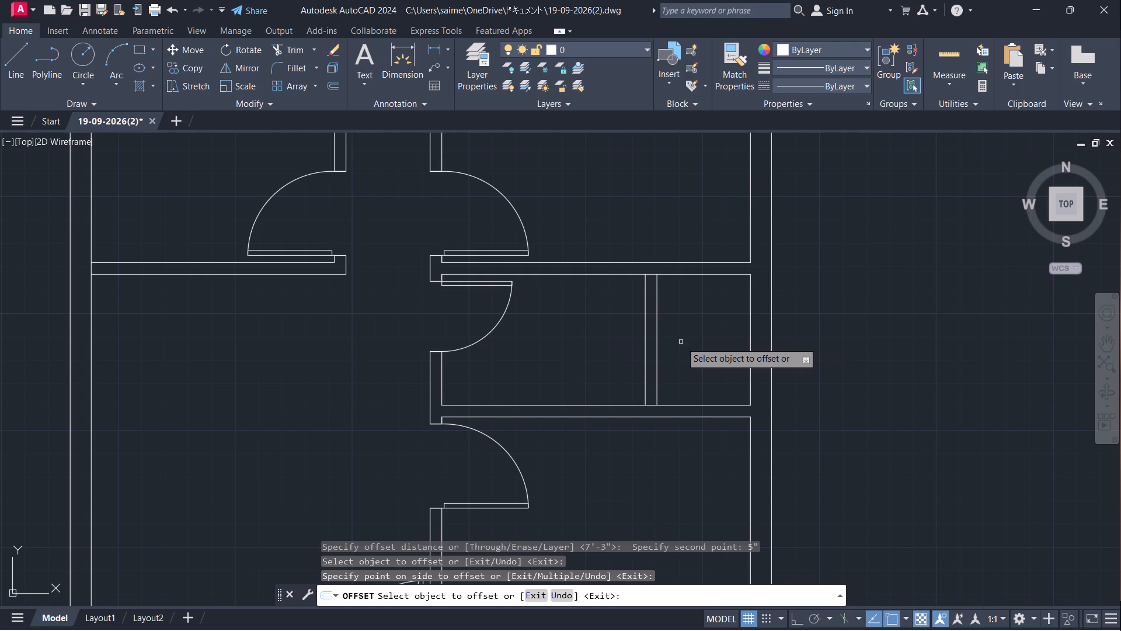
key("Escape")
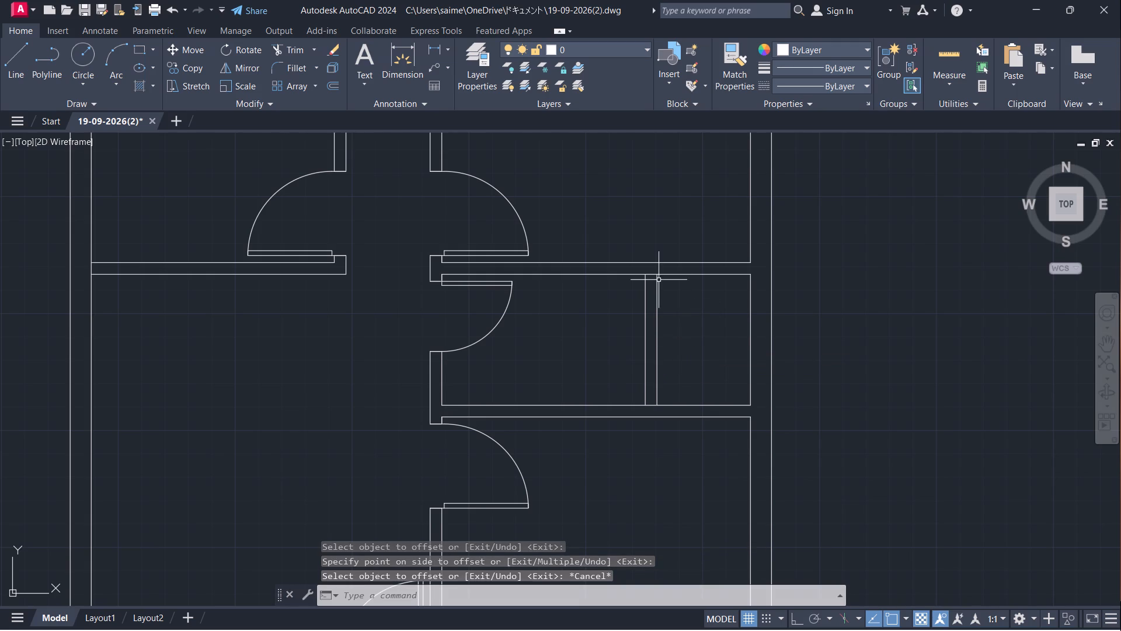
Extend the new divider line at both ends to the far lines of the small room's upper and lower partitions.
middle_click_drag(687, 323, 715, 306)
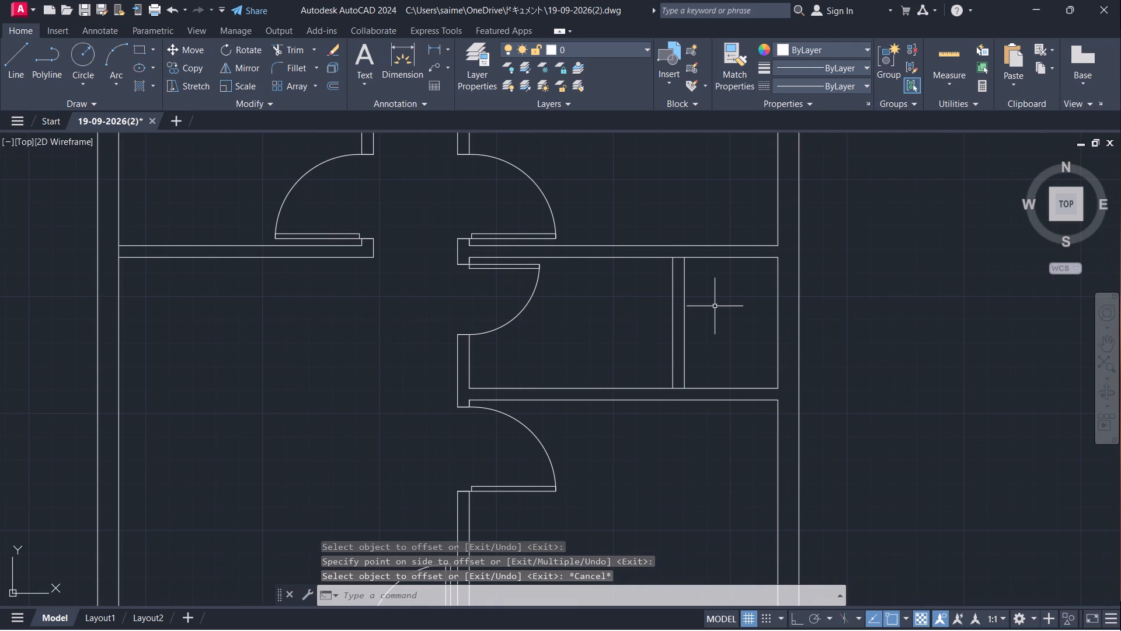
scroll(727, 303, "down", 1)
type("EX")
key("Return")
left_click(699, 307)
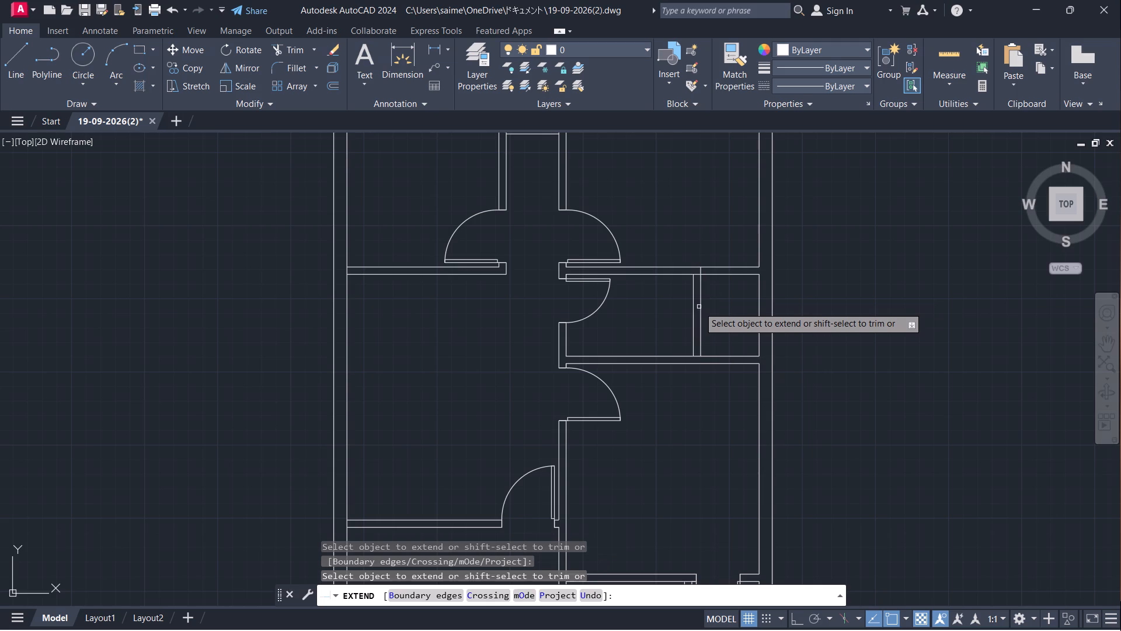
left_click(700, 324)
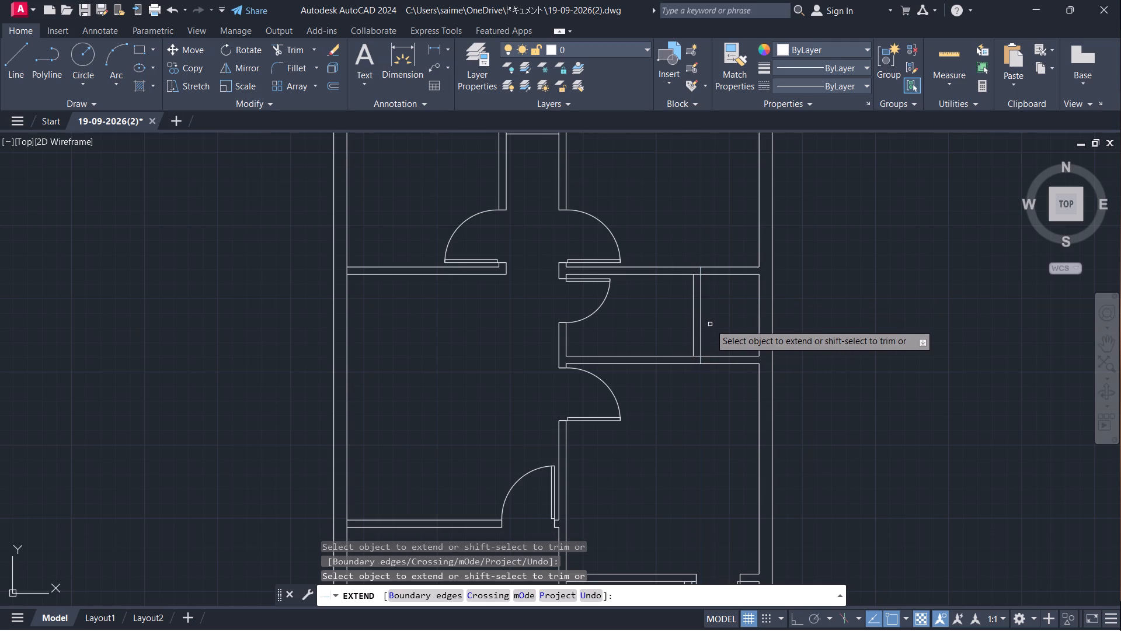
key("Escape")
Examine the whole floor plan, including the divided small room and the layout of walls and doors.
scroll(715, 320, "down", 1)
middle_click_drag(719, 316, 720, 317)
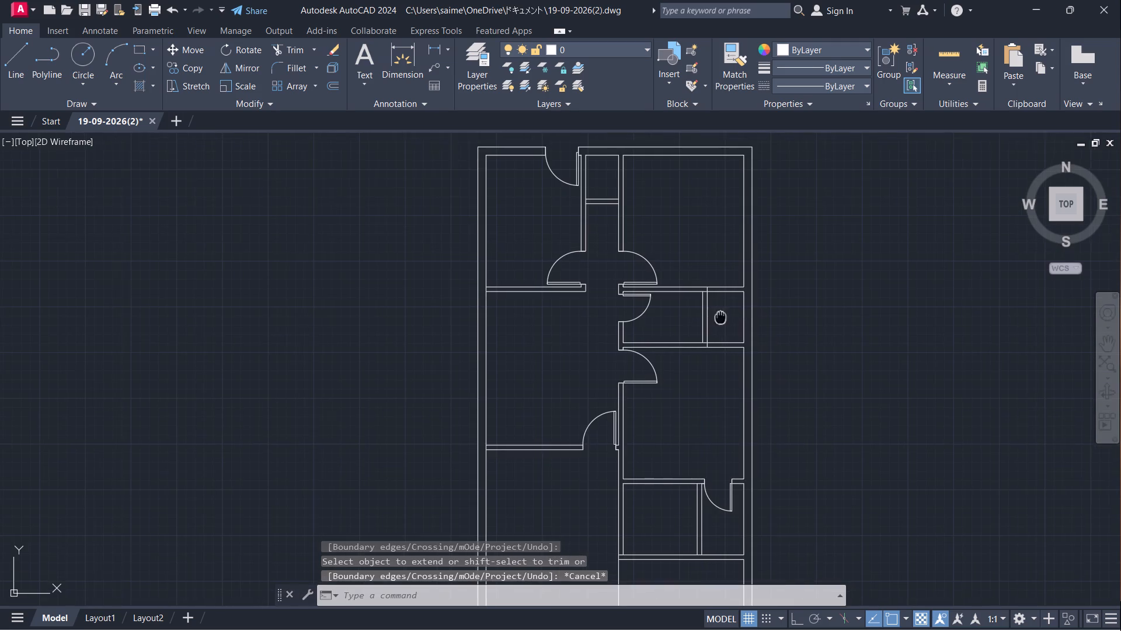
middle_click_drag(720, 317, 727, 286)
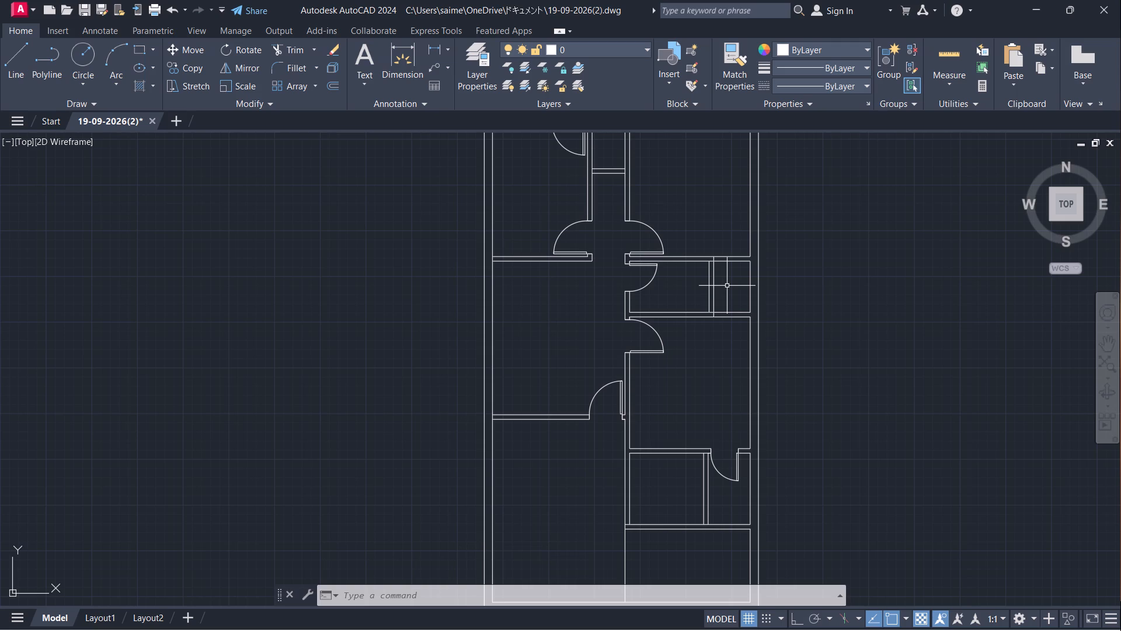
key("Escape")
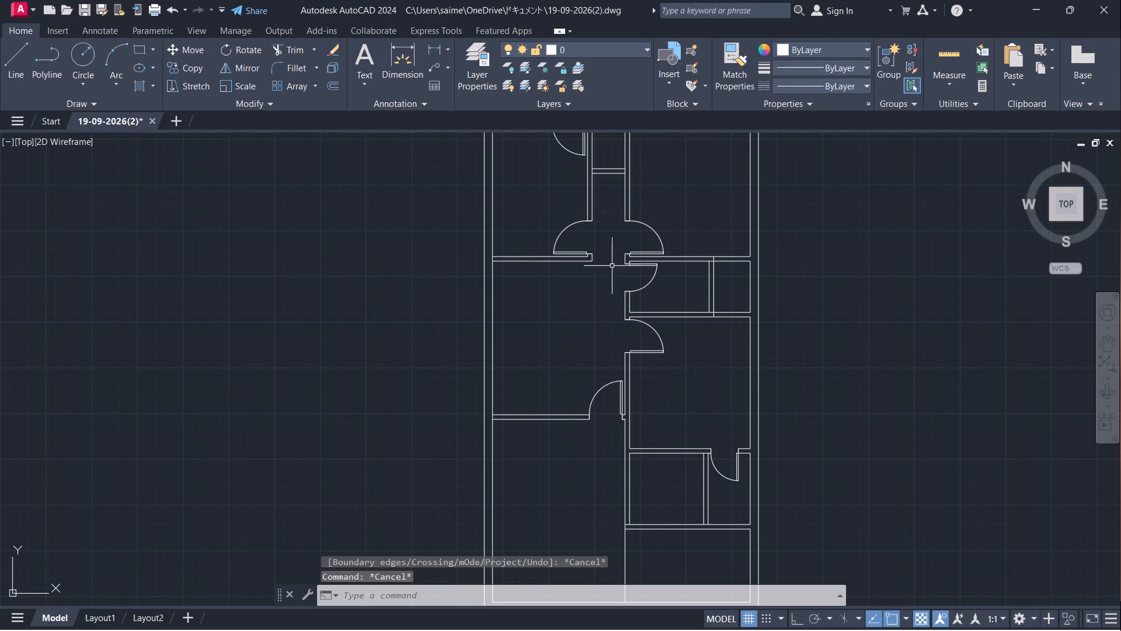
scroll(603, 314, "down", 2)
middle_click_drag(603, 314, 593, 307)
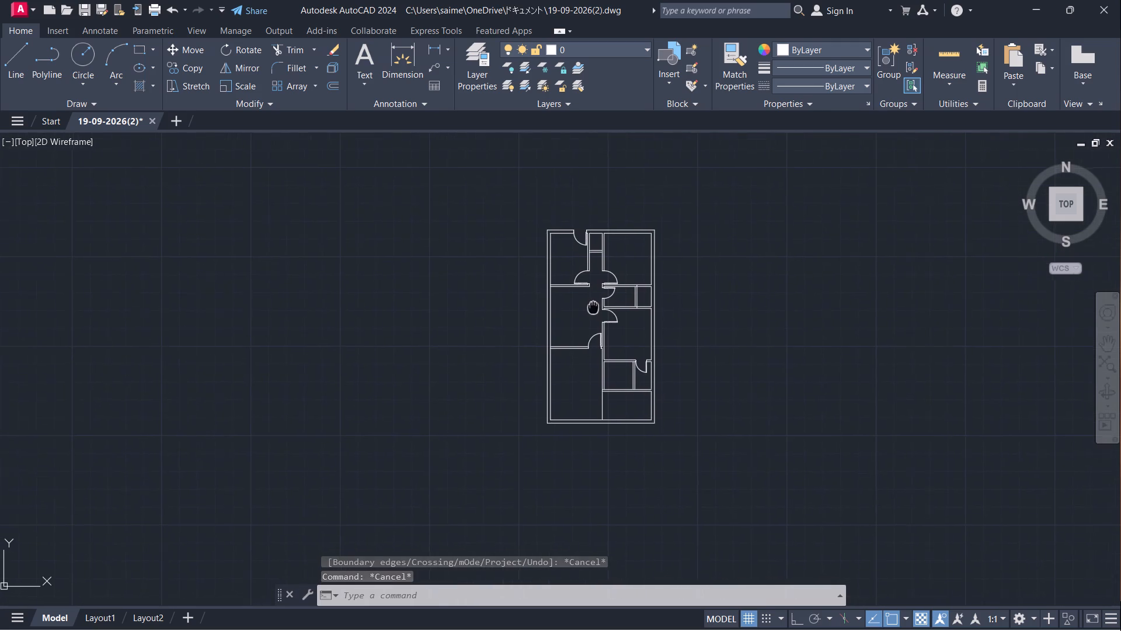
middle_click_drag(593, 307, 586, 305)
scroll(586, 305, "up", 1)
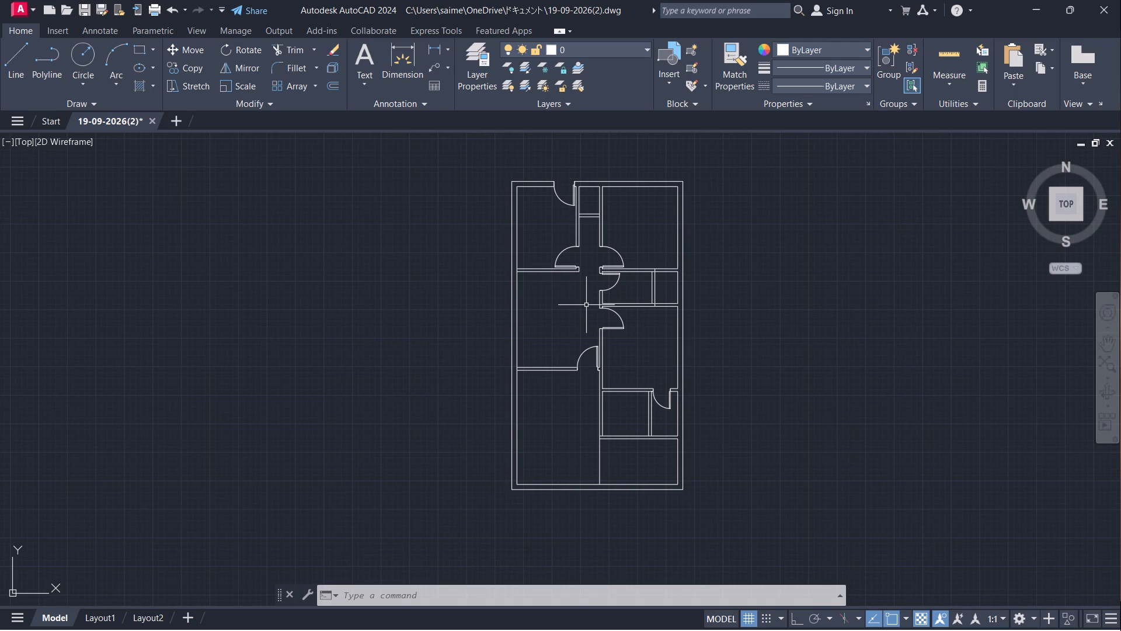
scroll(590, 258, "up", 1)
scroll(596, 268, "down", 1)
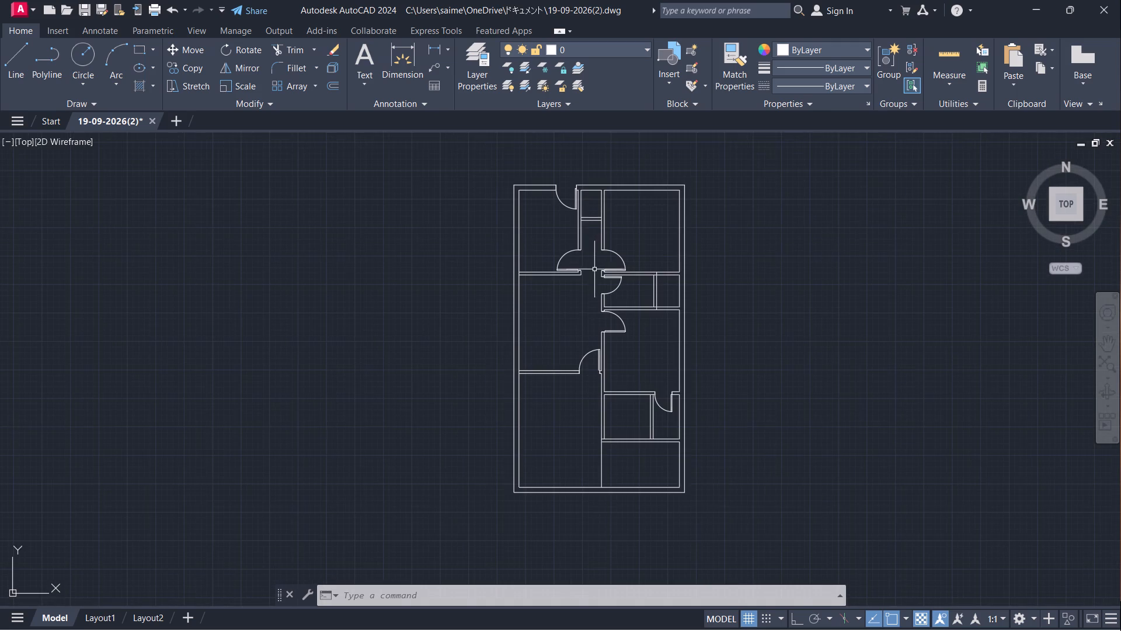
middle_click_drag(575, 301, 512, 314)
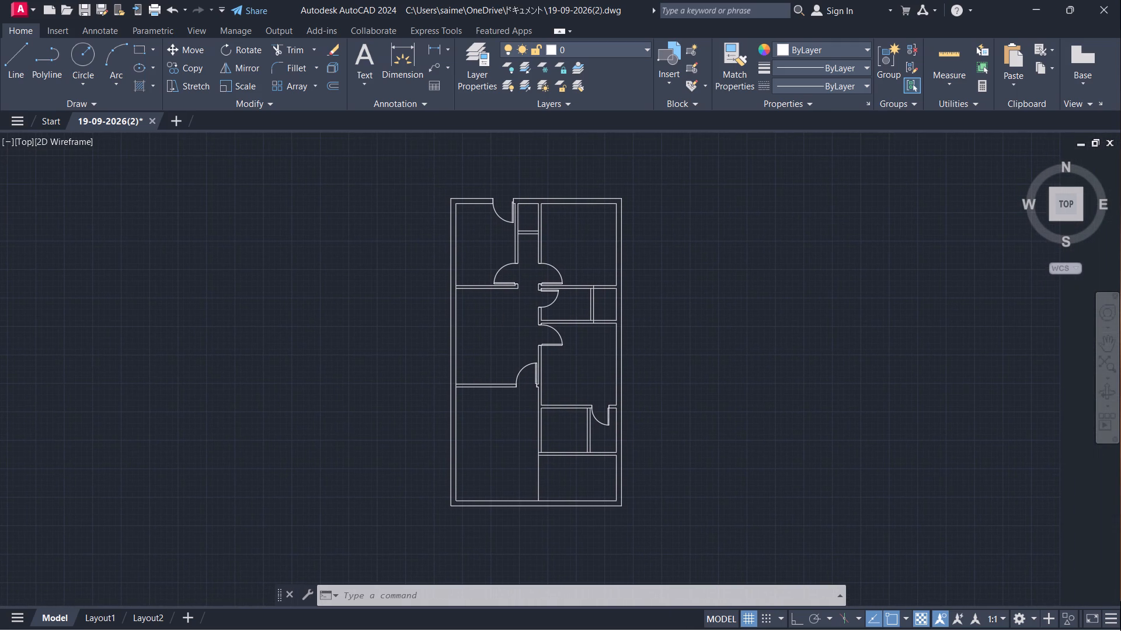
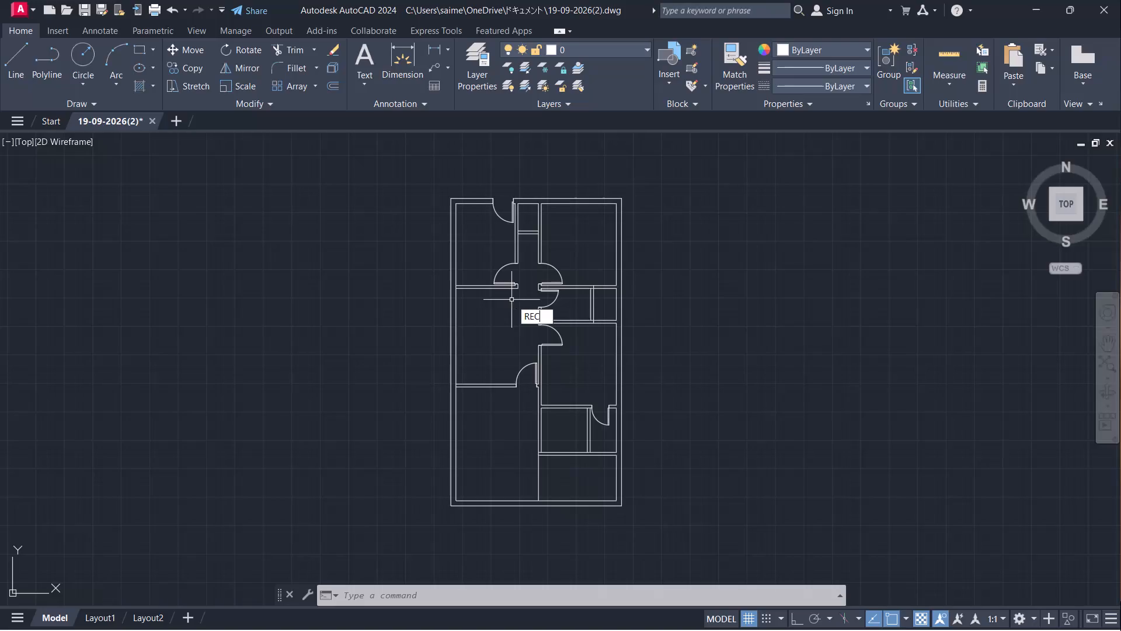
Draw a horizontal rectangle about 2'-3" by 9" in the empty space just outside the plan's right outer wall.
key("Return")
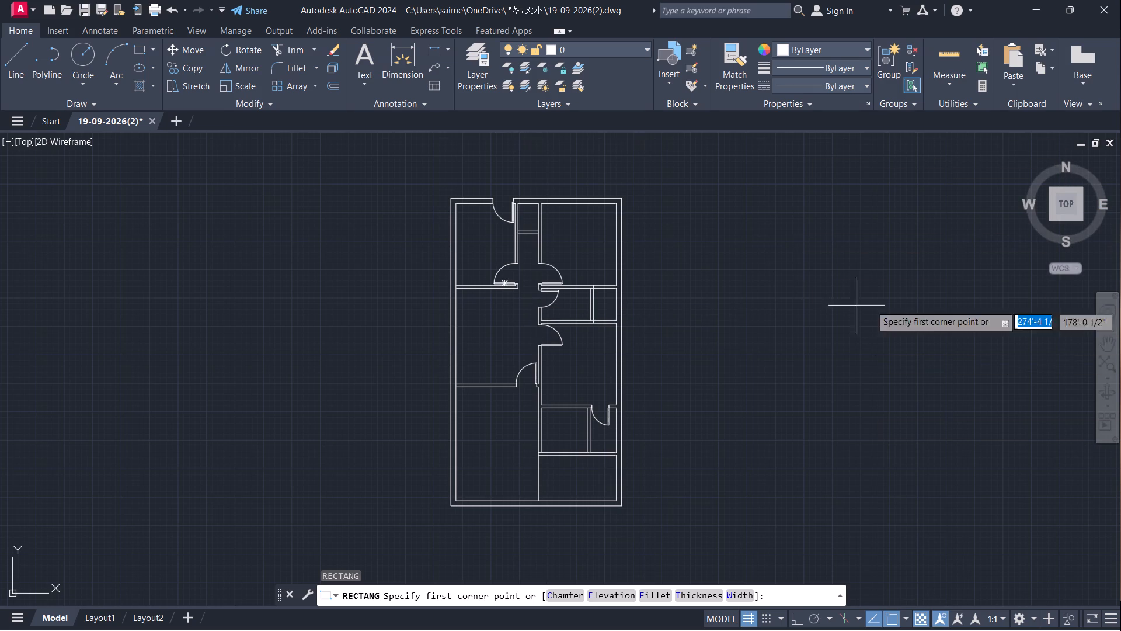
left_click(632, 303)
scroll(646, 308, "up", 3)
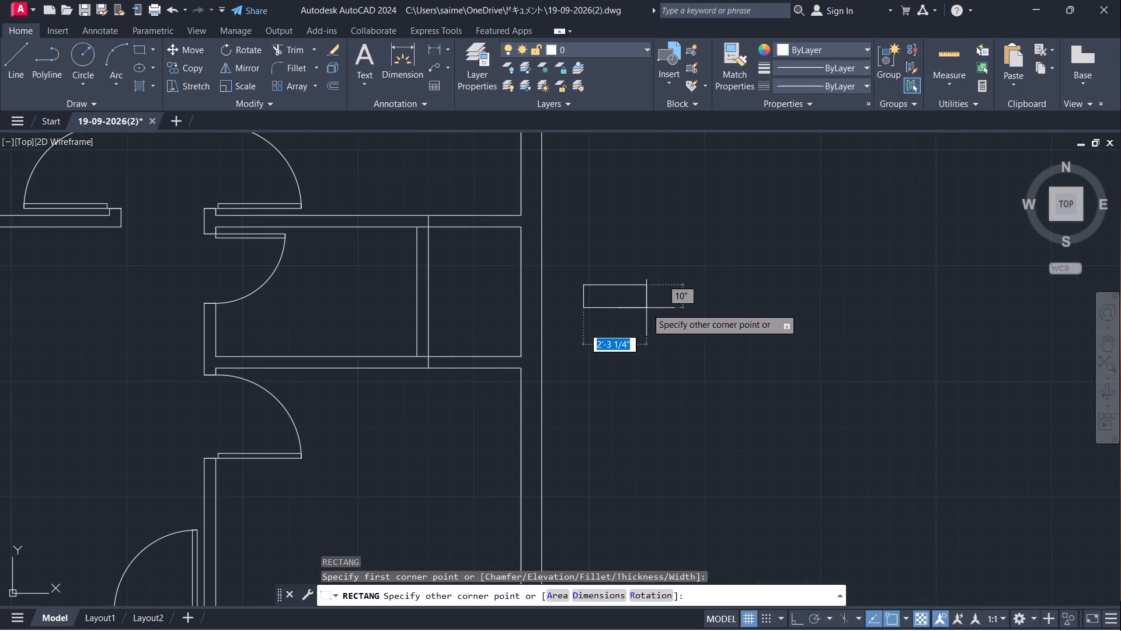
scroll(647, 308, "up", 2)
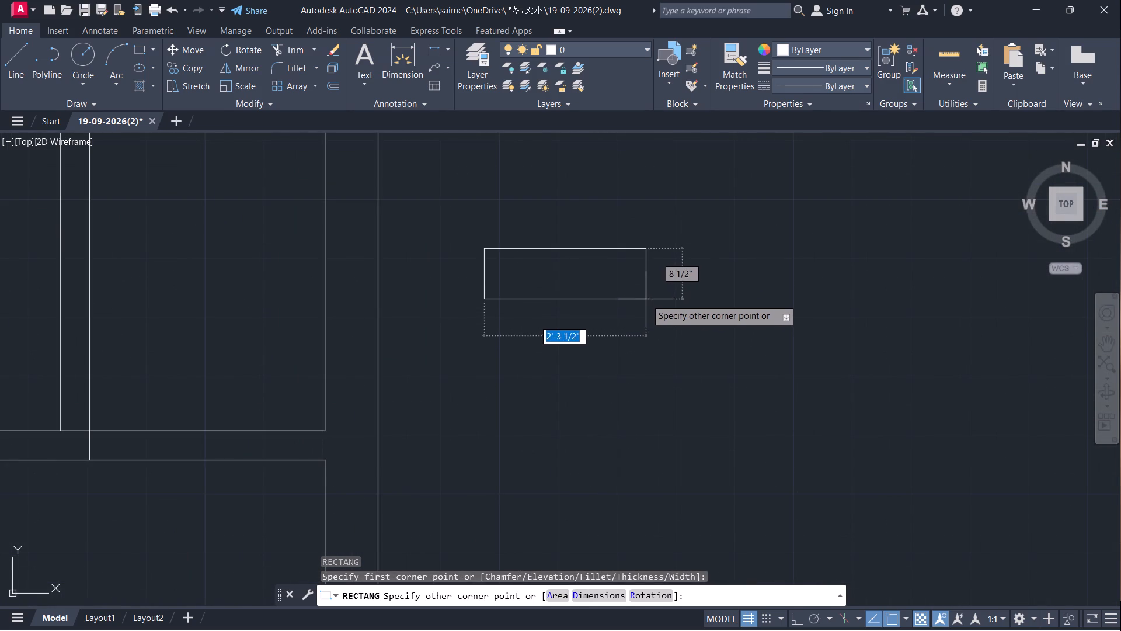
left_click(642, 301)
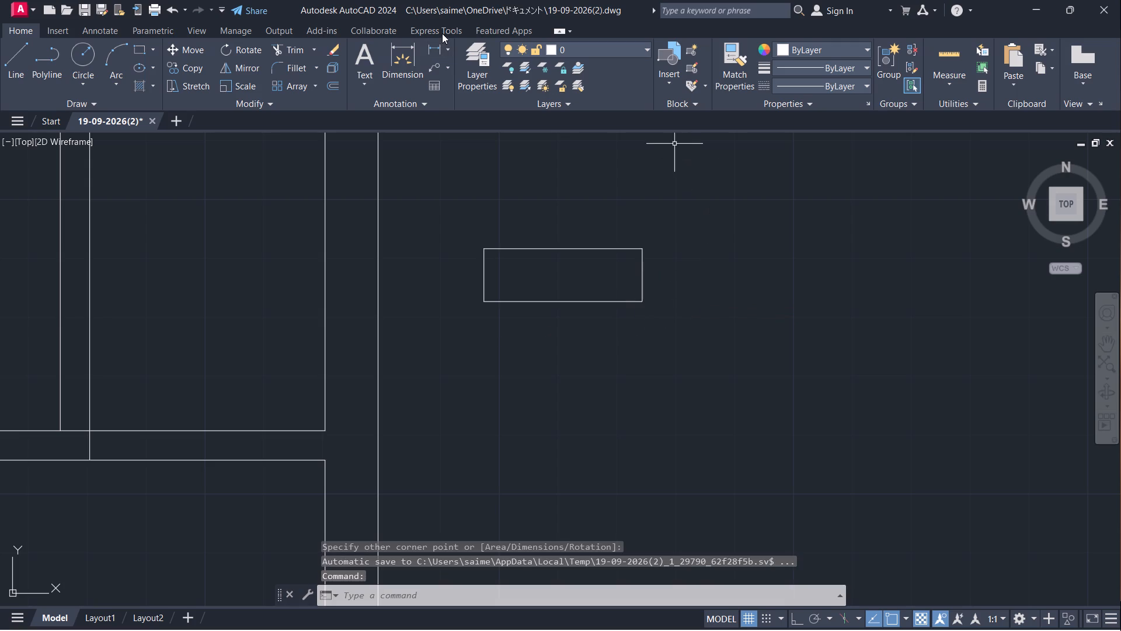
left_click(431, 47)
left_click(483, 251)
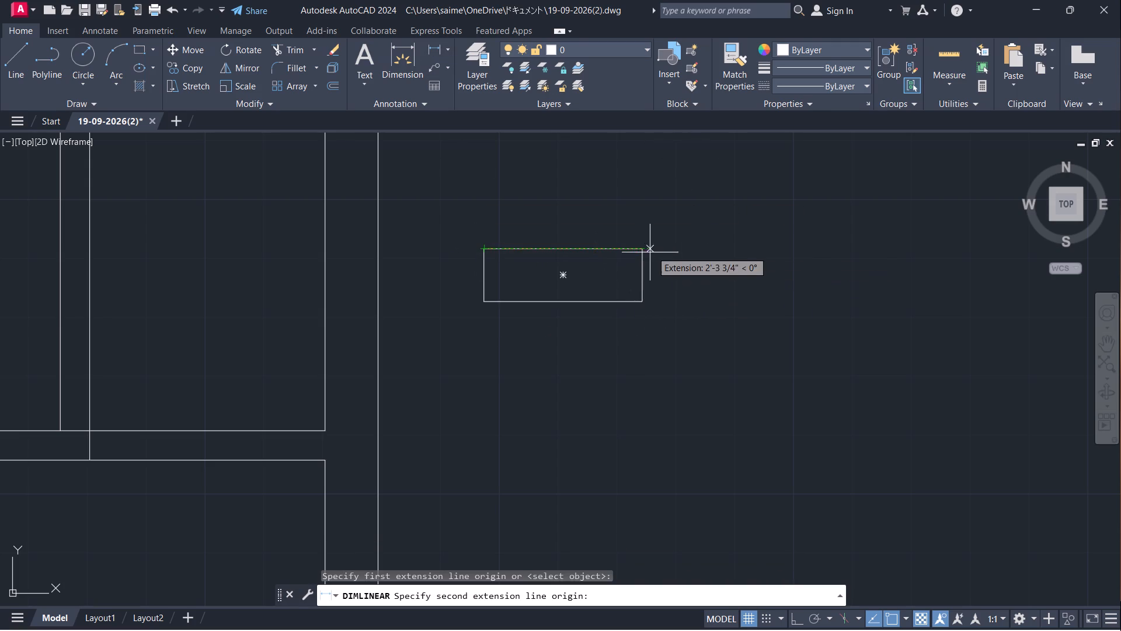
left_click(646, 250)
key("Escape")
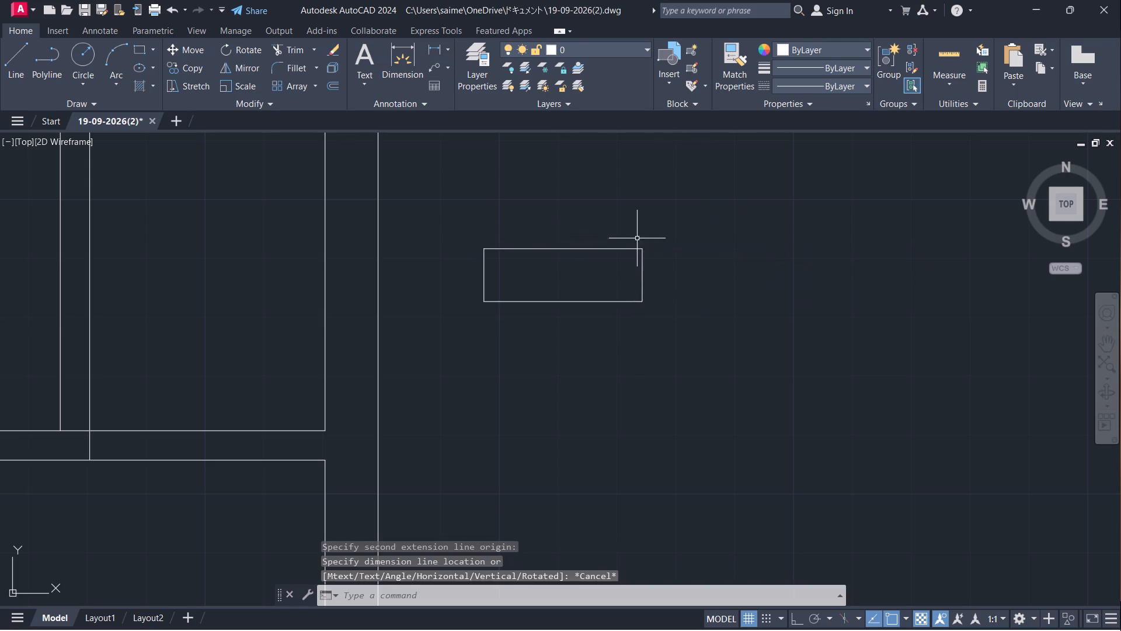
Explode the new rectangle outside the right outer wall into separate lines.
left_click(431, 219)
left_click(704, 372)
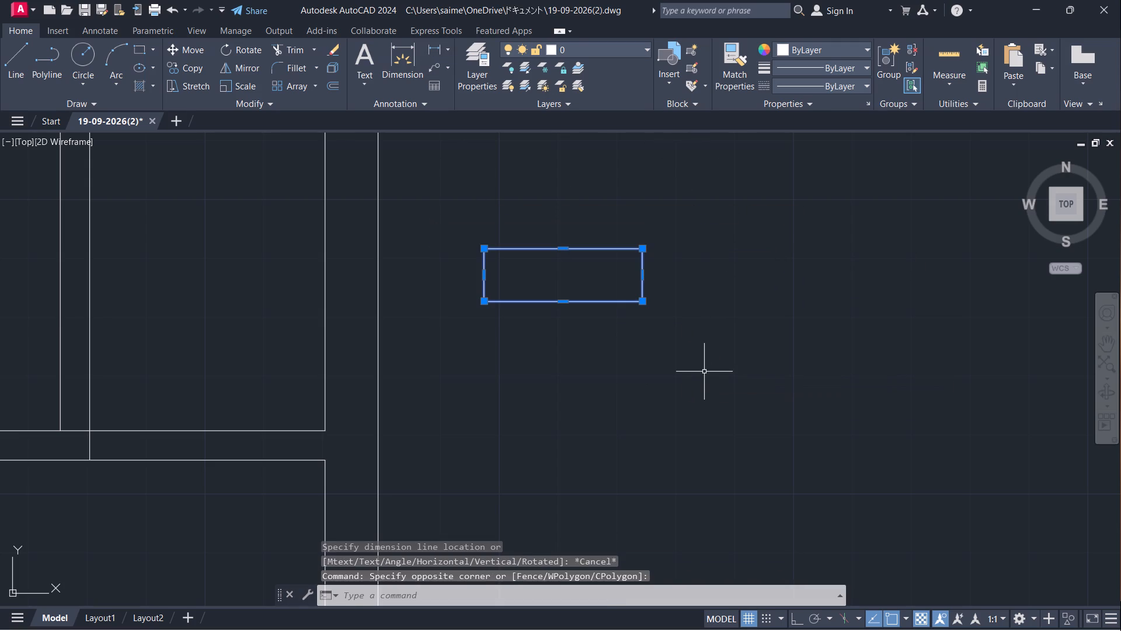
key("x")
key("Return")
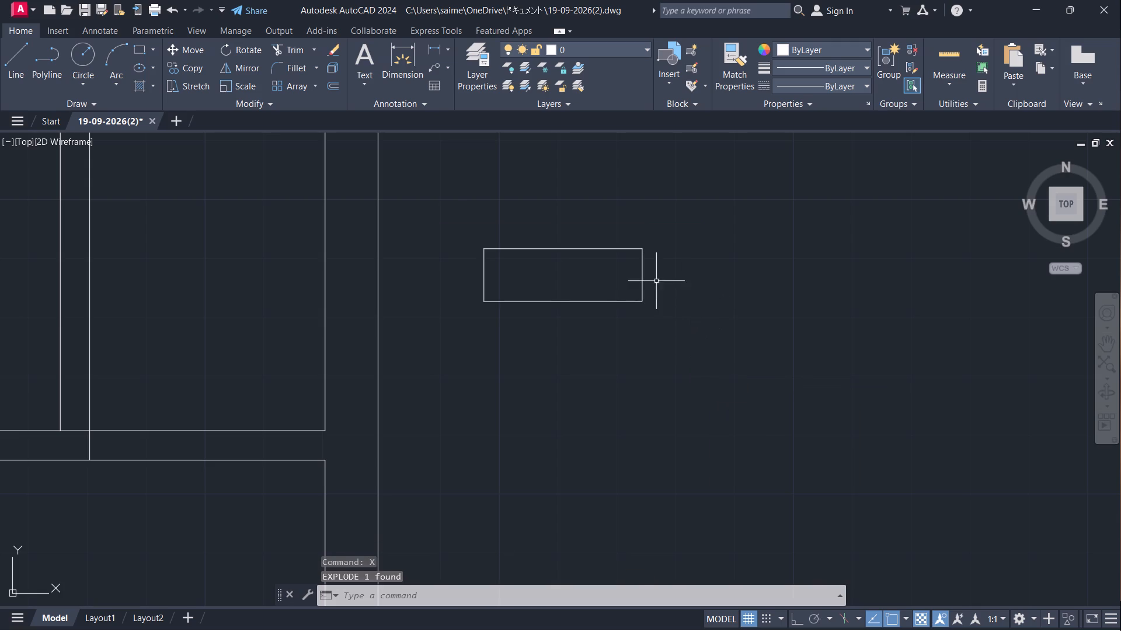
Move the exploded rectangle's right edge 3" inward, toward its left edge.
left_click(640, 287)
key("m")
key("Return")
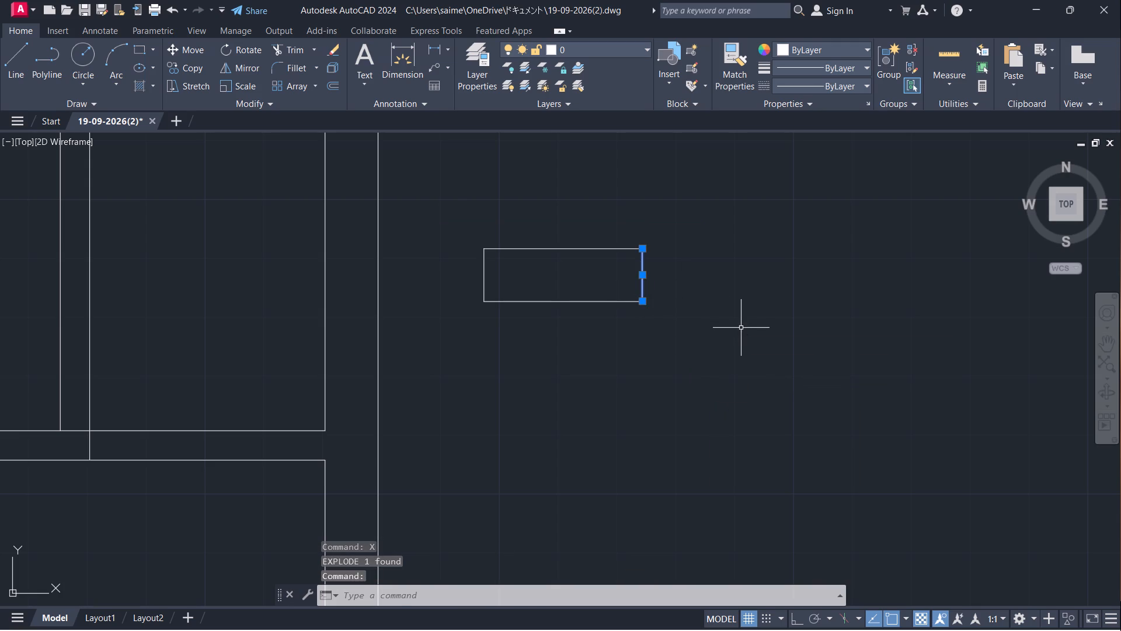
left_click(644, 301)
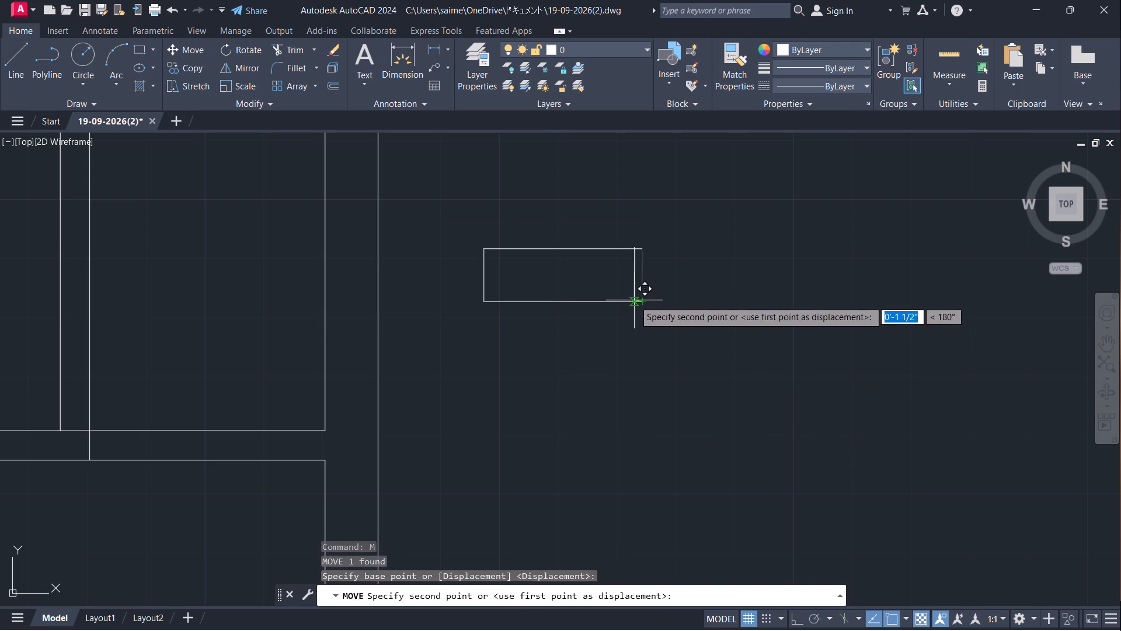
type("3\"")
key("Return")
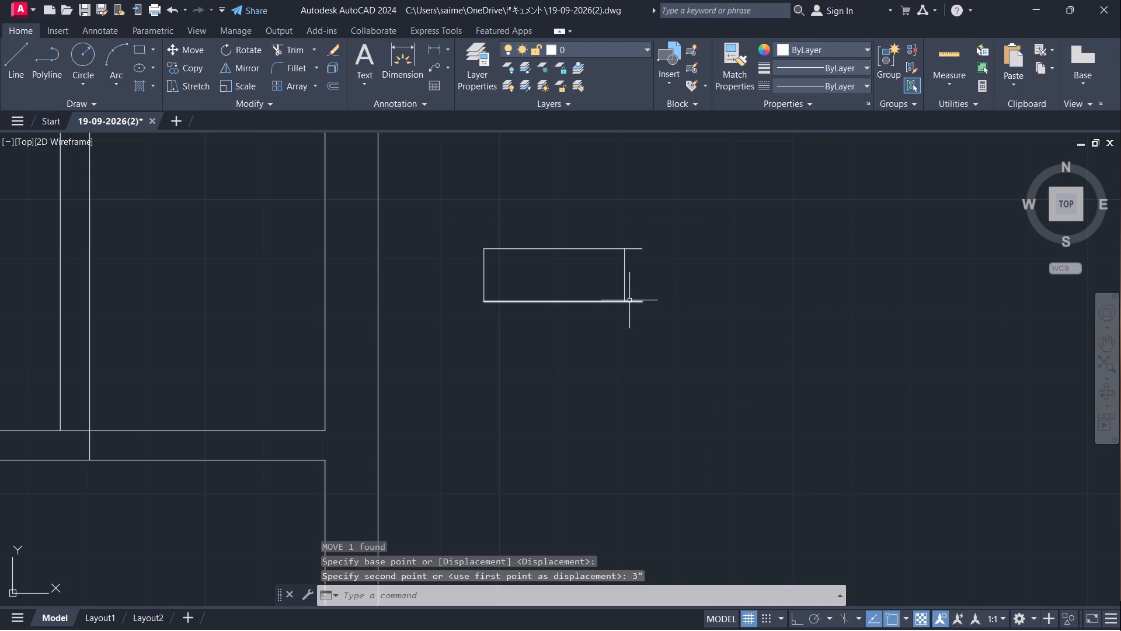
key("Escape")
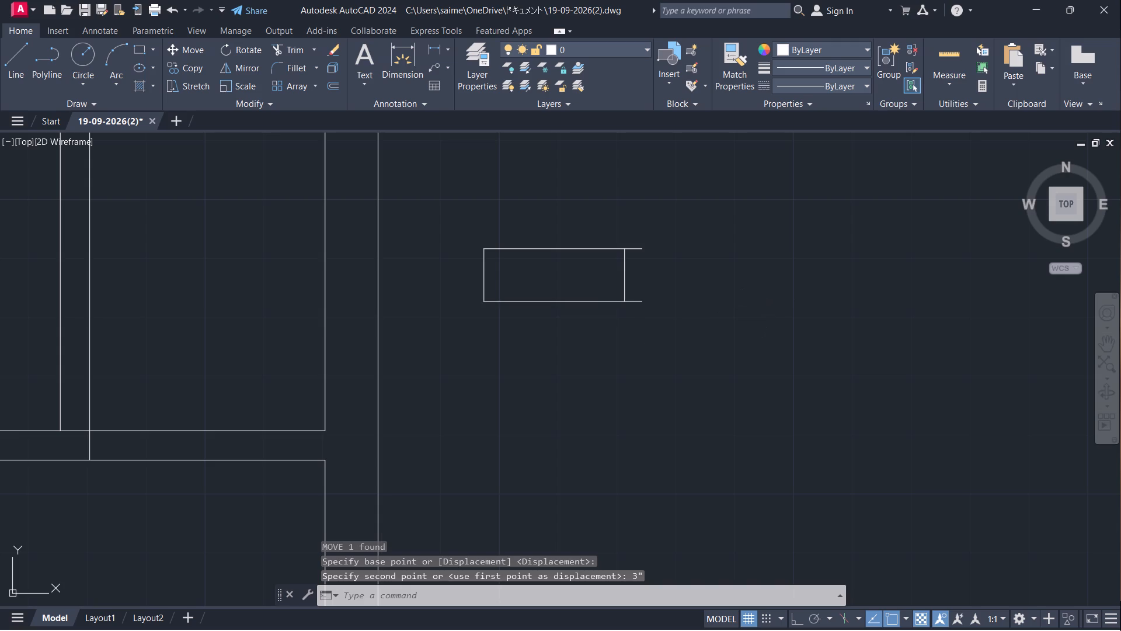
Trim the ends of the rectangle's upper and lower lines that project past its moved right edge.
type("TR")
key("Return")
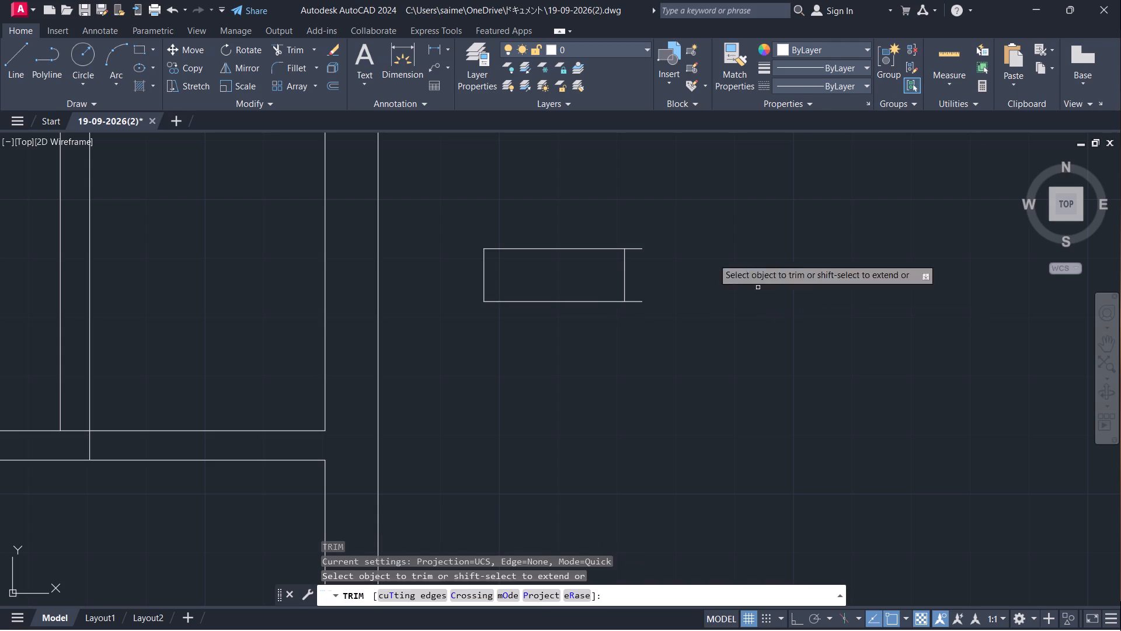
left_click_drag(631, 242, 631, 320)
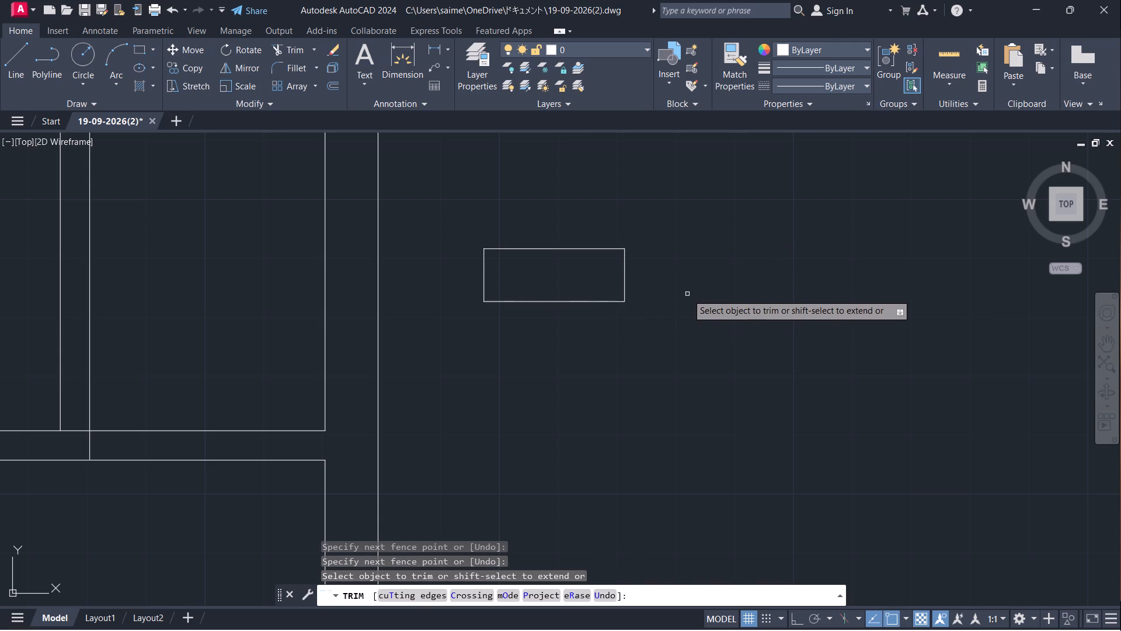
key("Escape")
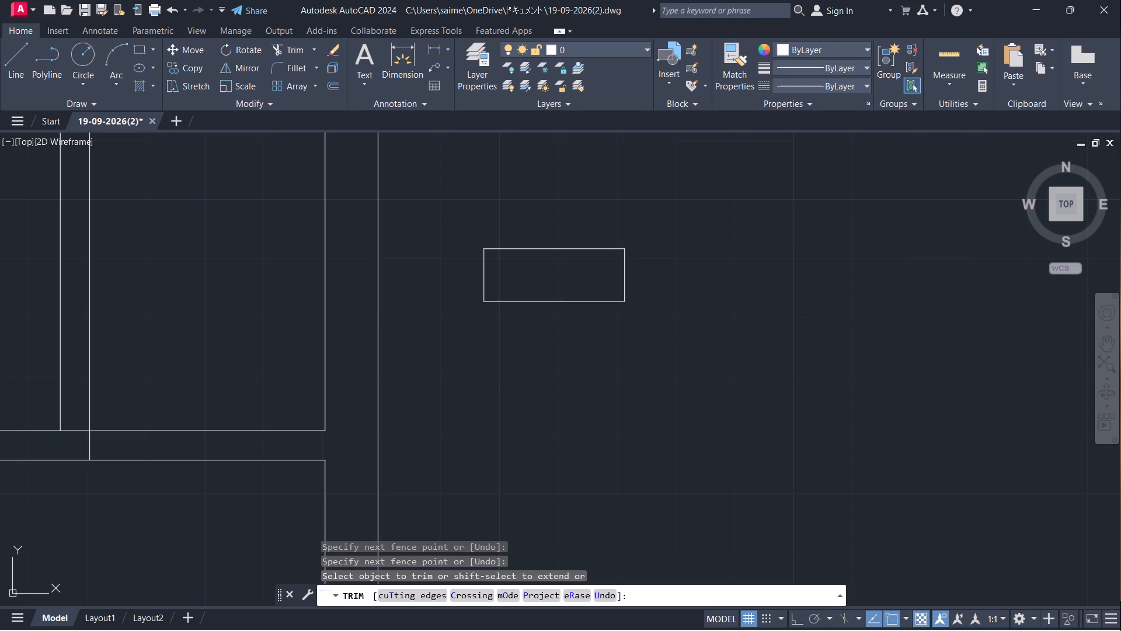
key("Escape")
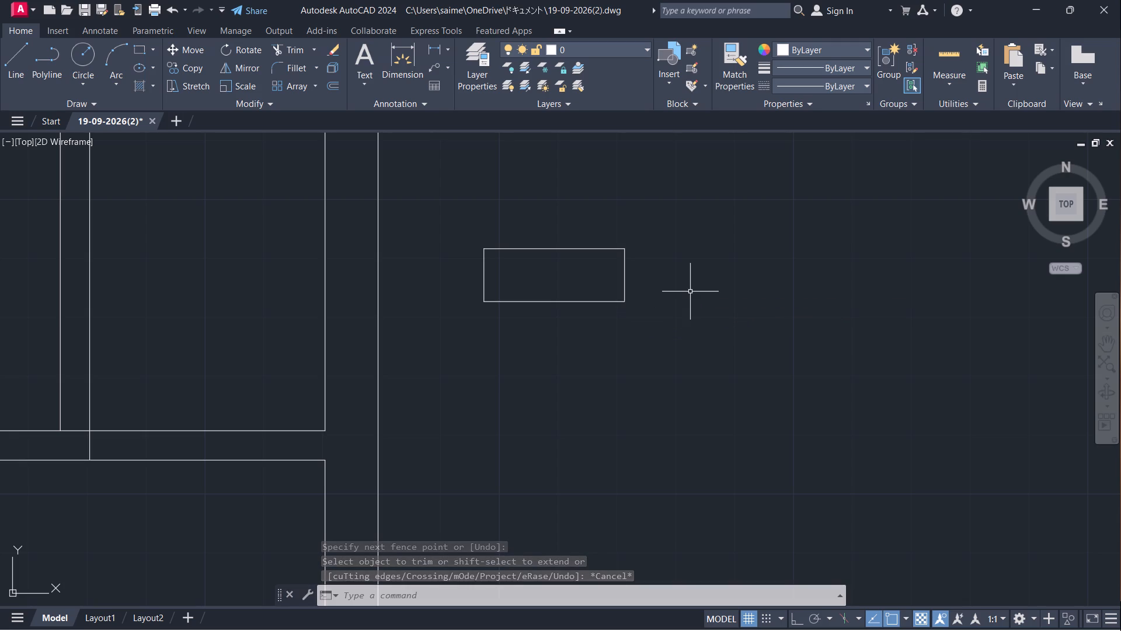
Copy the whole rectangle straight down by about 1'-0 3/4", leaving a small gap between the two.
left_click(699, 199)
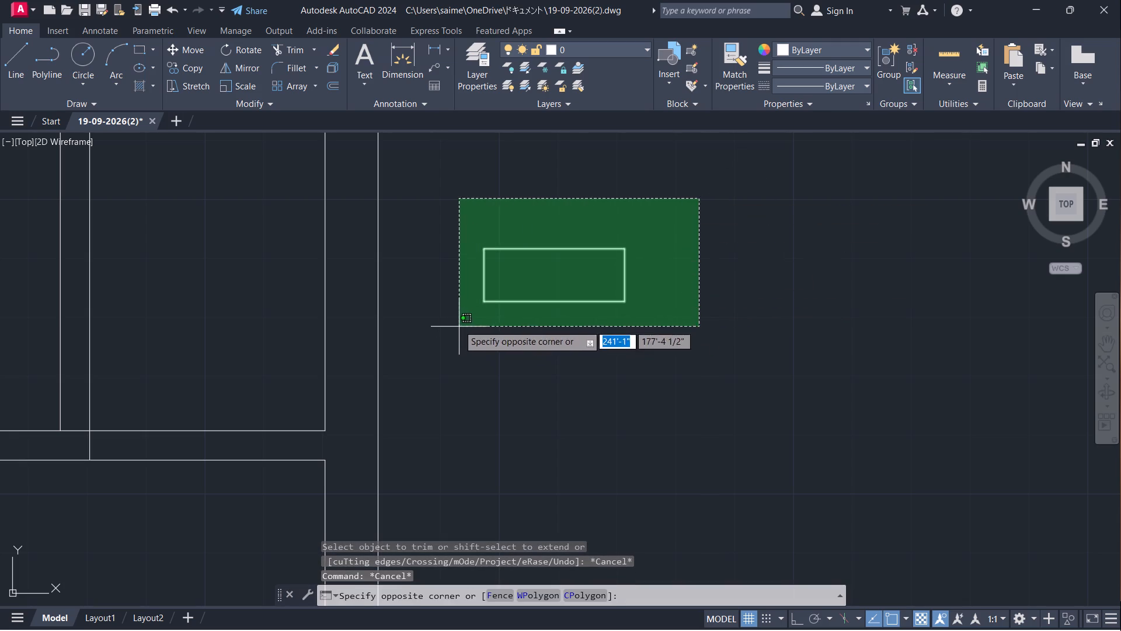
left_click(458, 324)
type("CO")
key("Return")
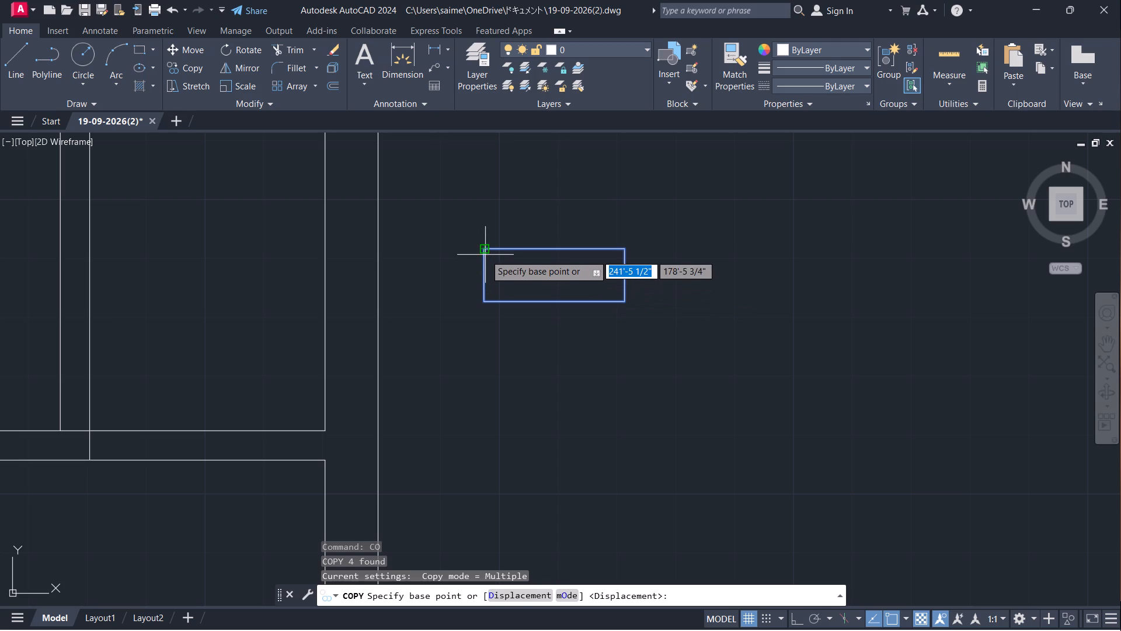
left_click(485, 255)
left_click(488, 323)
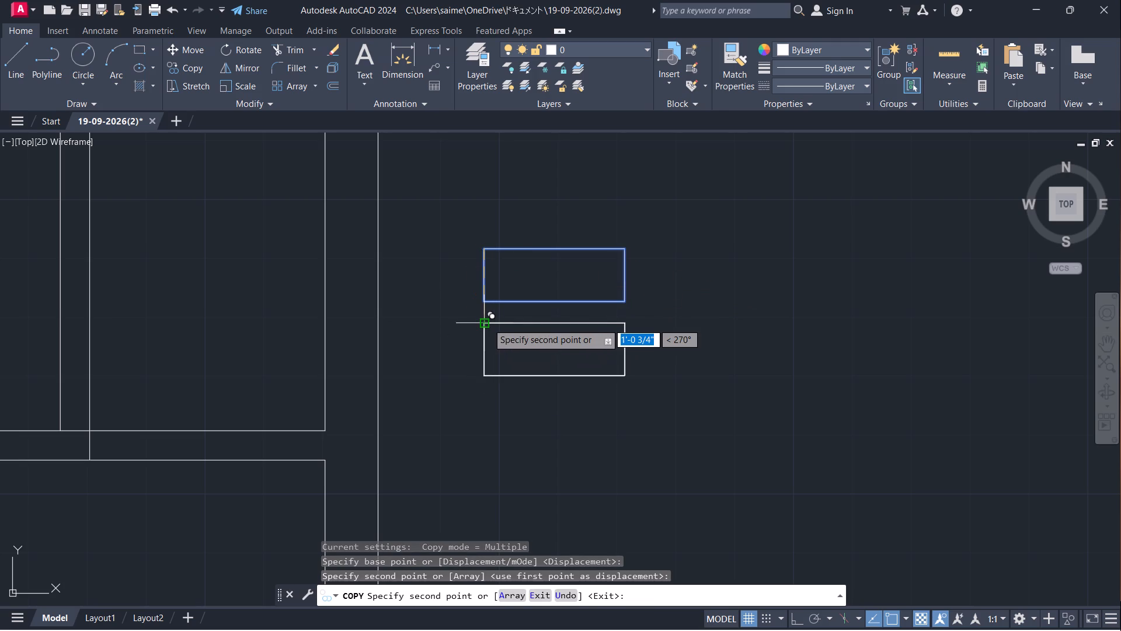
key("Escape")
Move the right edge of the lower rectangle 2' outward to the right.
left_click(636, 351)
left_click(580, 352)
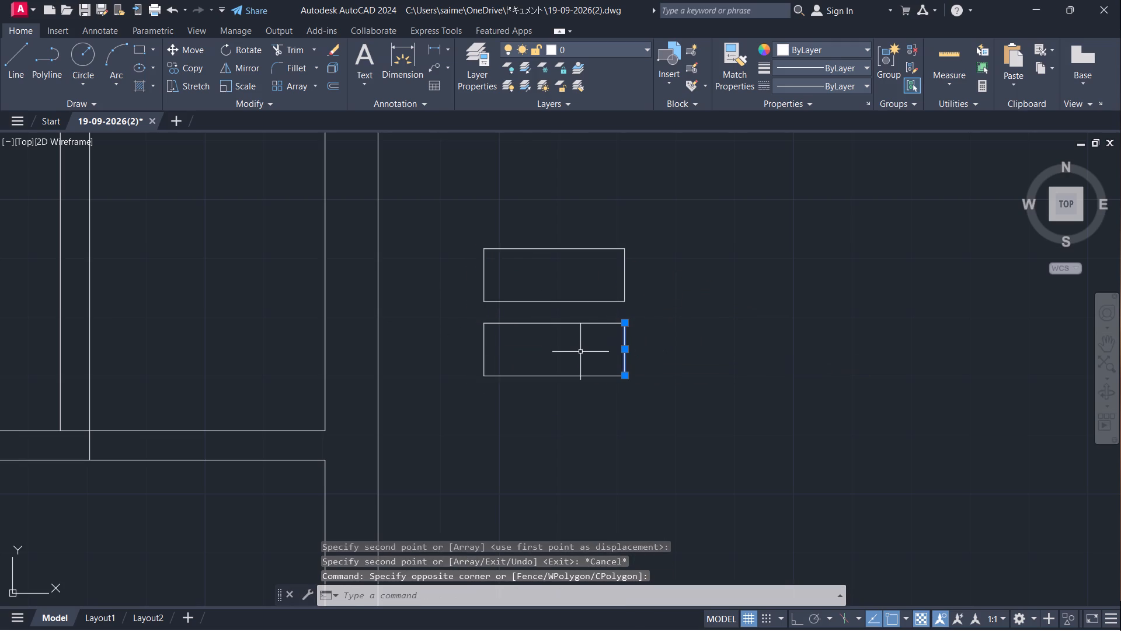
key("m")
key("Return")
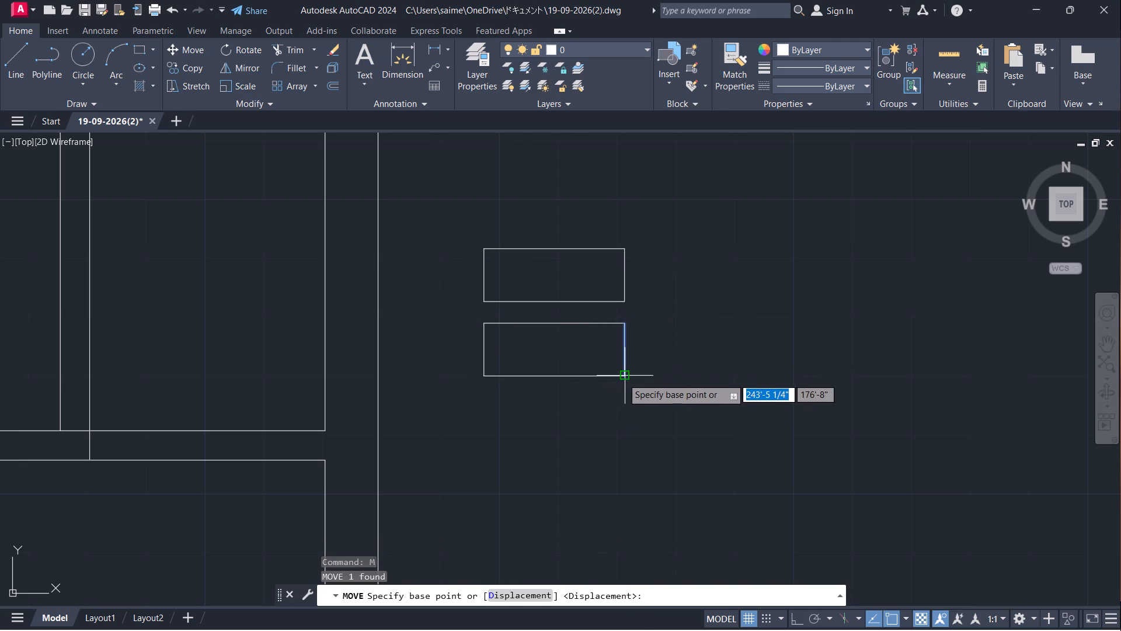
left_click(622, 377)
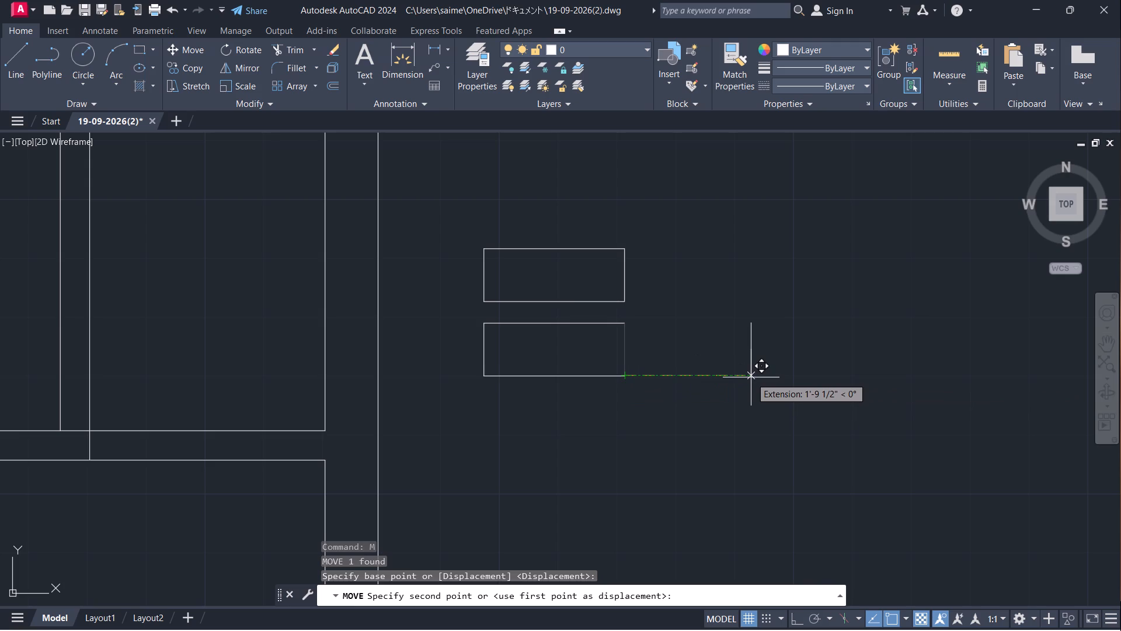
type("2'")
key("Return")
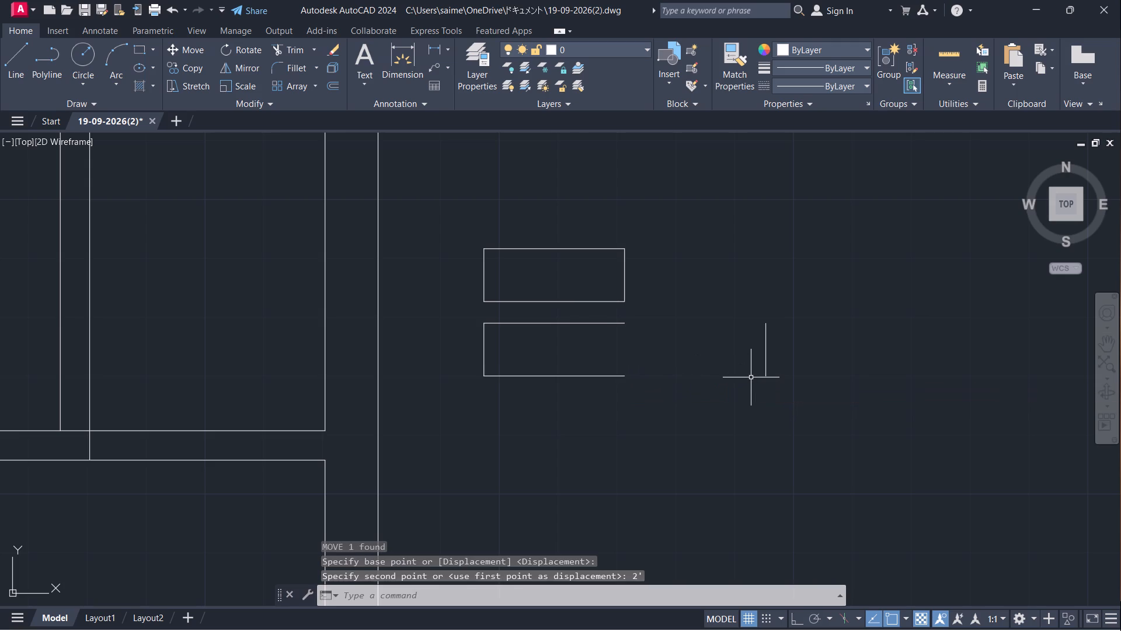
Extend the lower rectangle's upper and lower lines to its moved right edge, closing the outline.
type("EX")
key("Return")
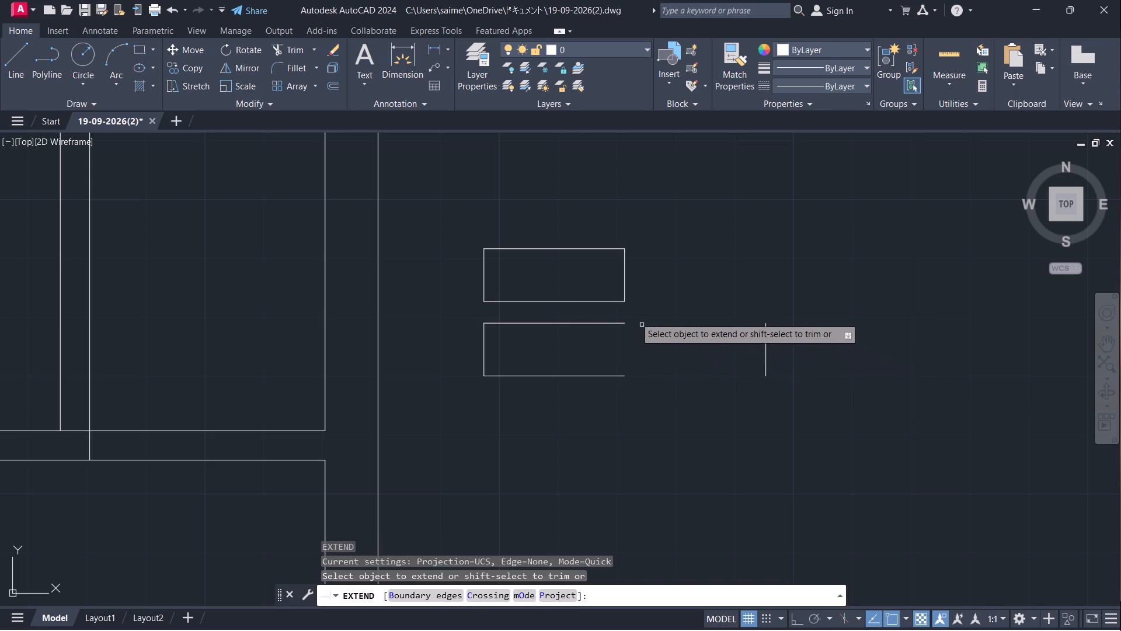
left_click_drag(614, 312, 597, 397)
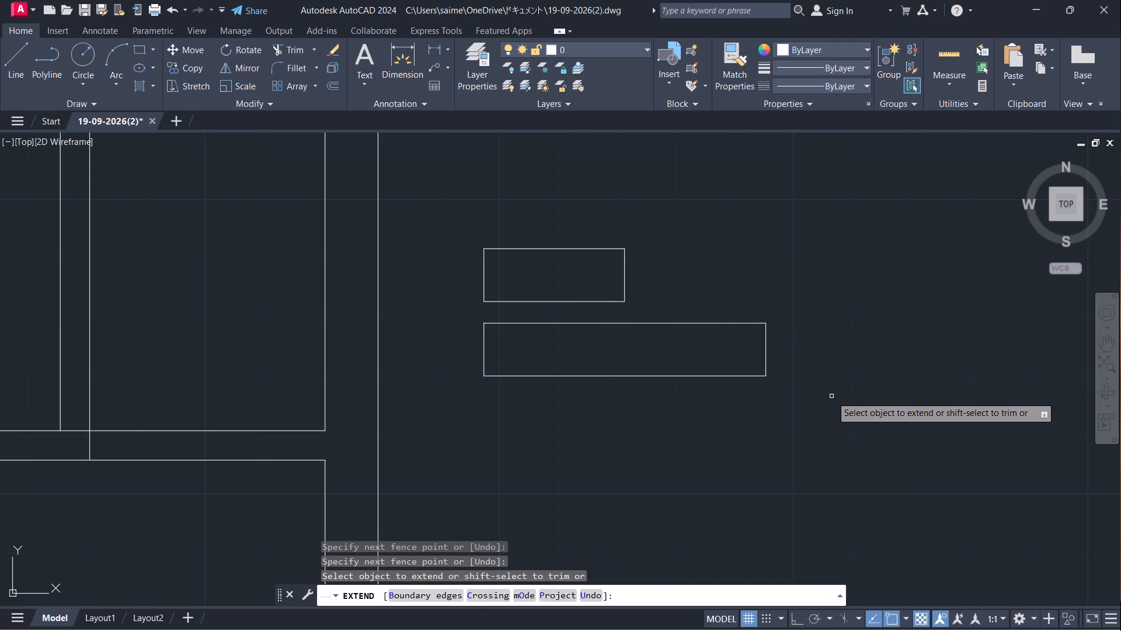
key("Escape")
Draw a horizontal center line in each of the two rectangles, from left-edge midpoint to right-edge midpoint.
key("l")
key("Return")
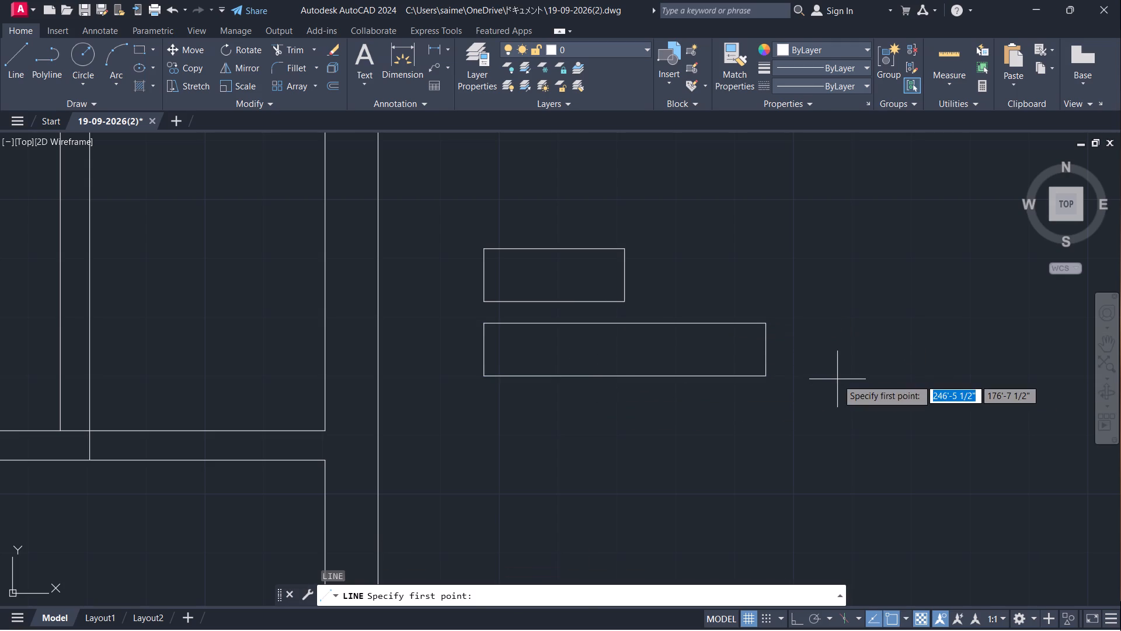
left_click(485, 273)
left_click(622, 276)
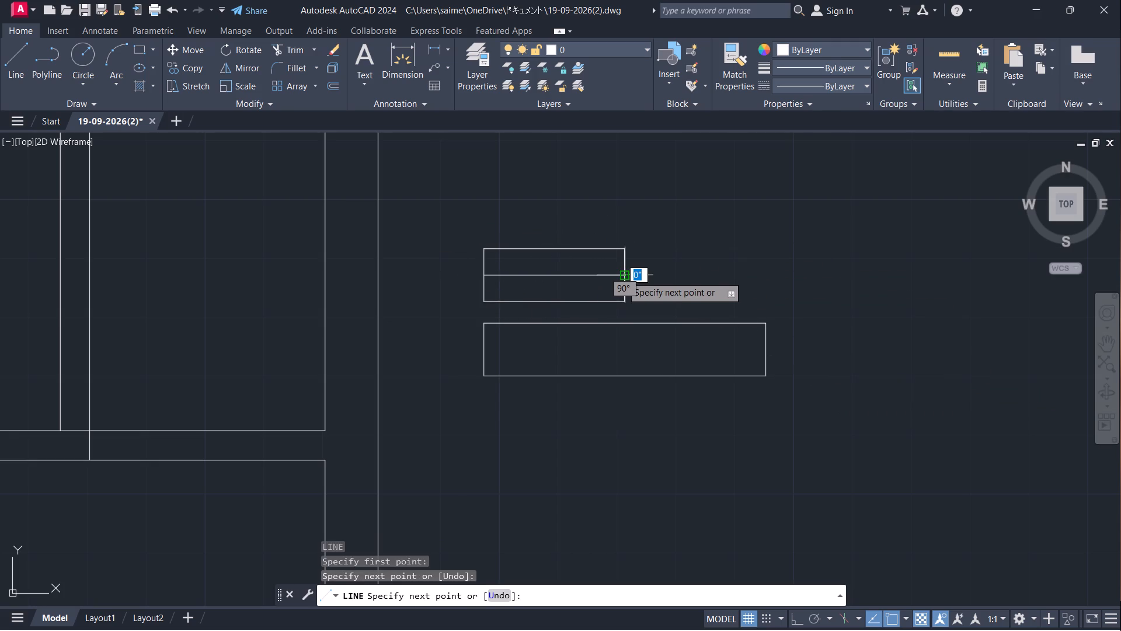
key("space")
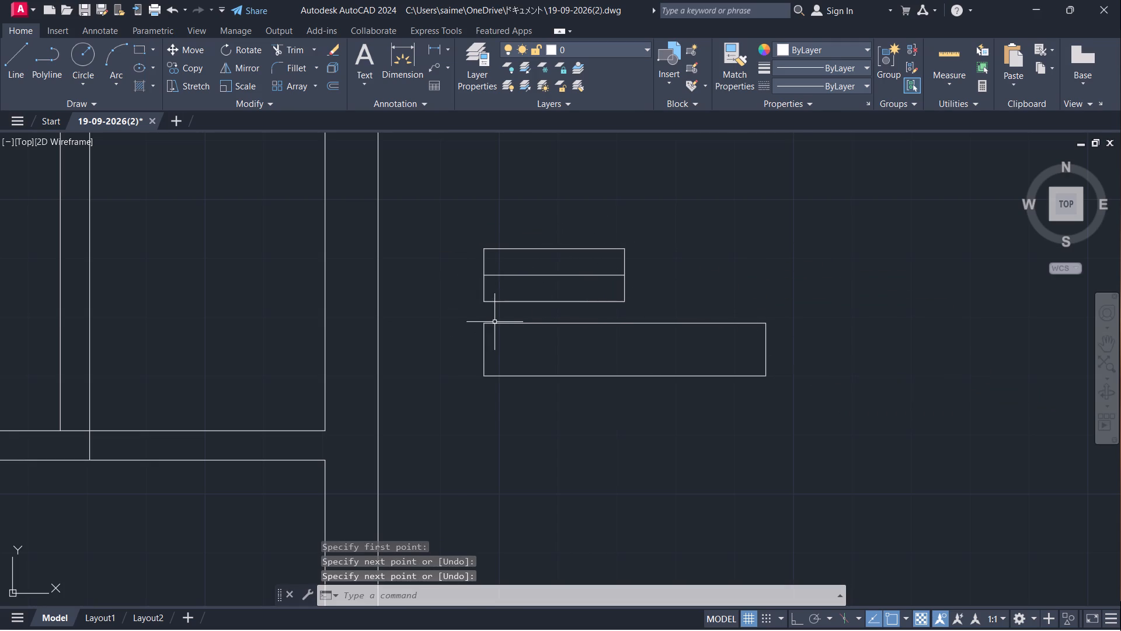
key("space")
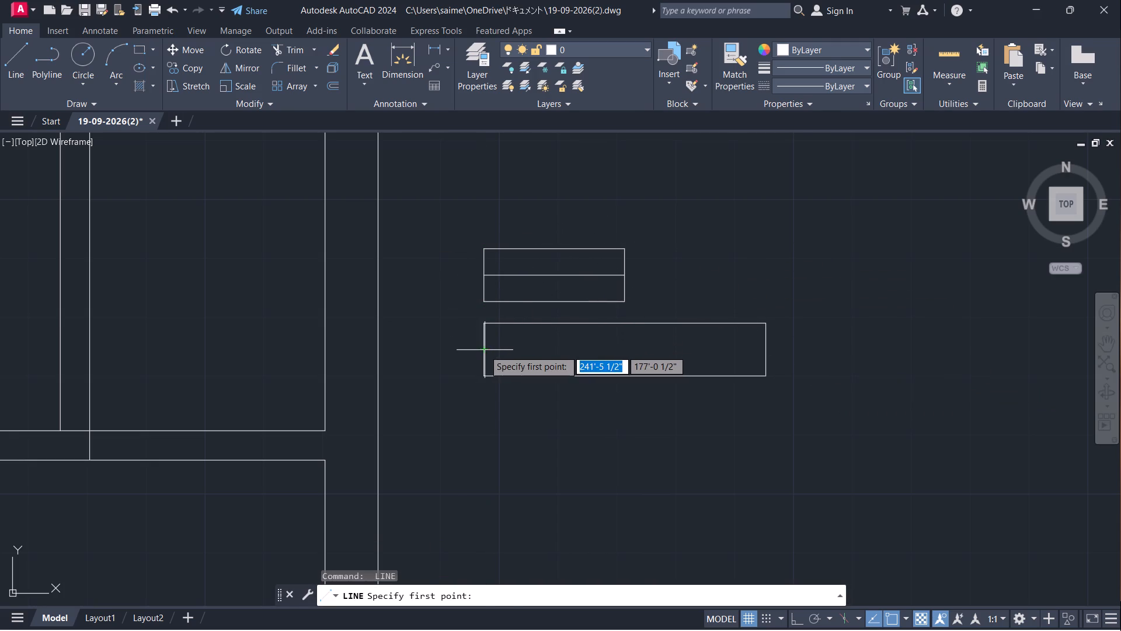
left_click(482, 350)
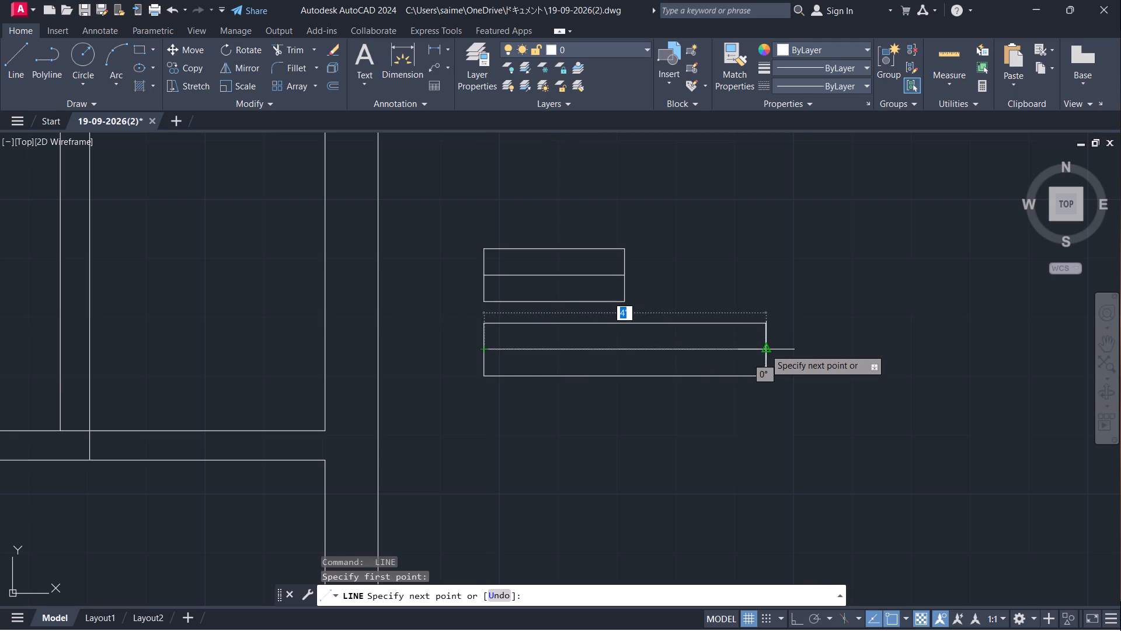
left_click(765, 349)
key("Escape")
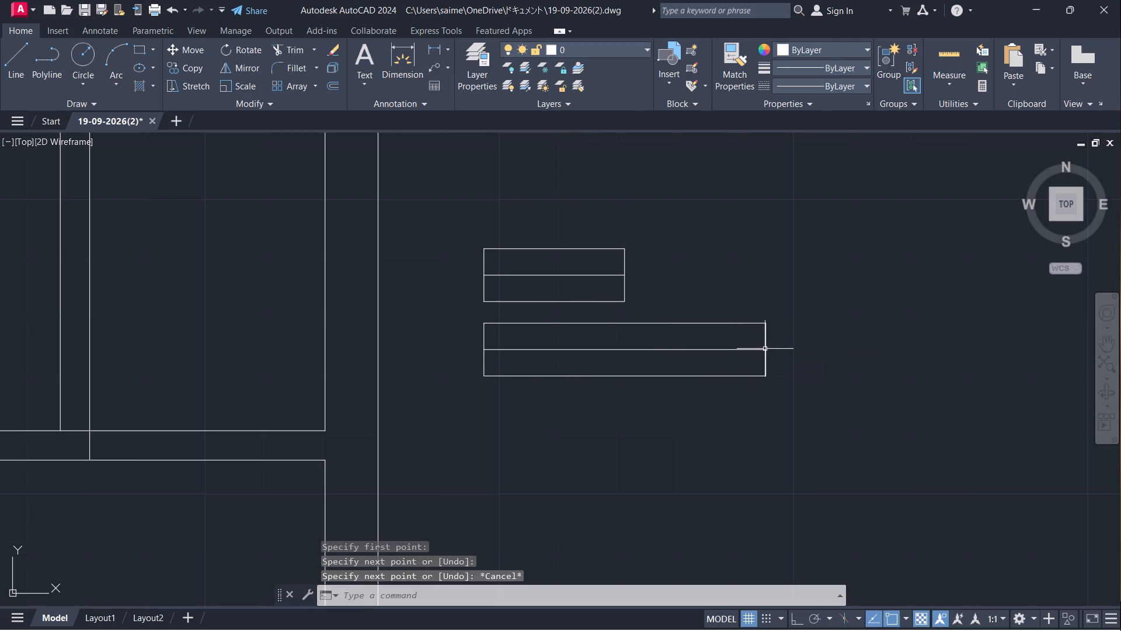
Offset the horizontal center line of each of the two window rectangles 0.5" downward.
key("o")
key("Return")
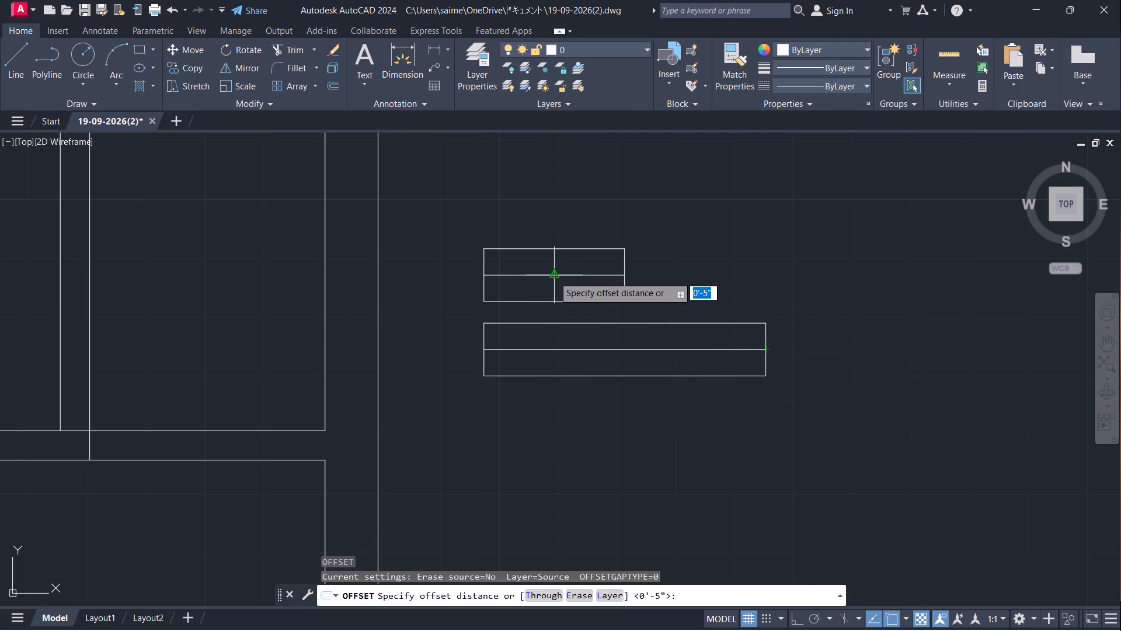
left_click(553, 276)
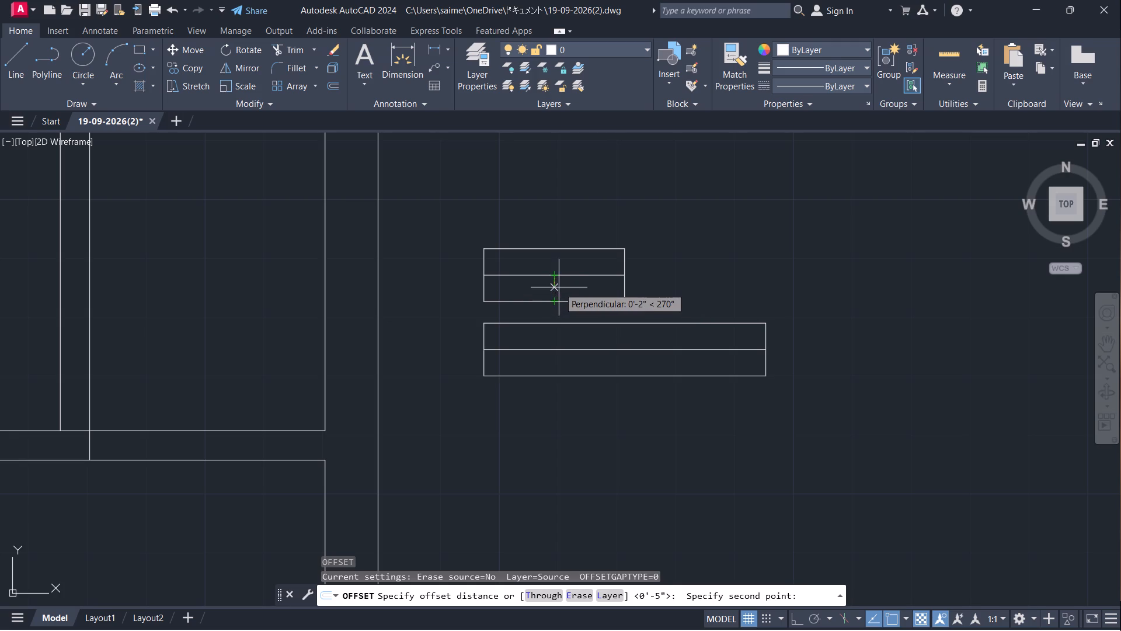
type("0.5\"")
key("Return")
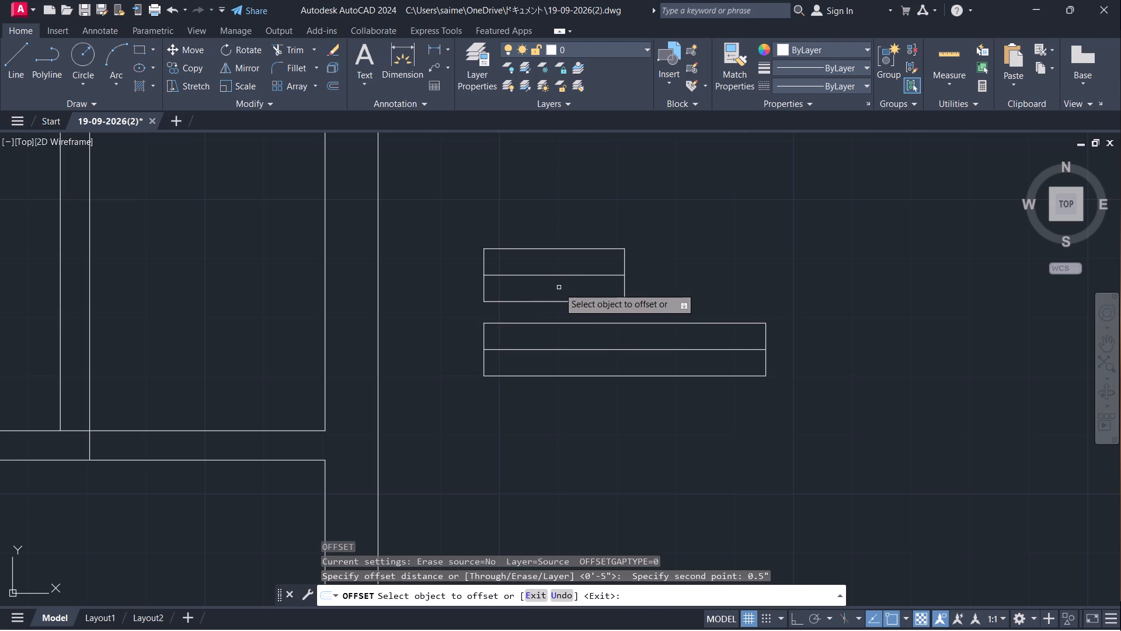
left_click(558, 274)
left_click(559, 283)
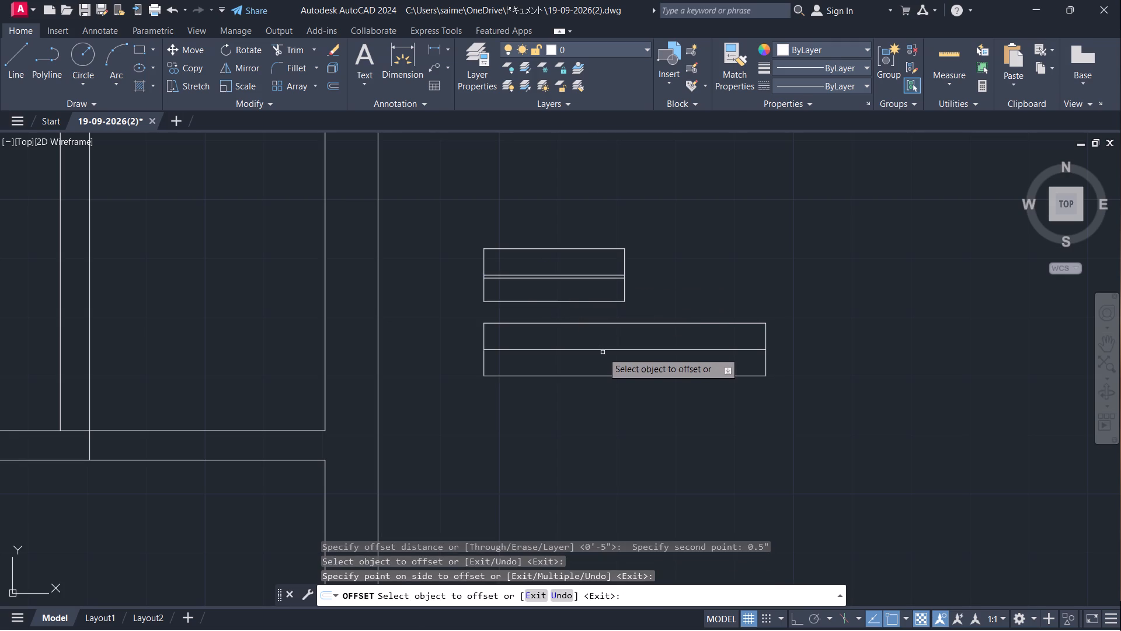
left_click(603, 350)
left_click(604, 362)
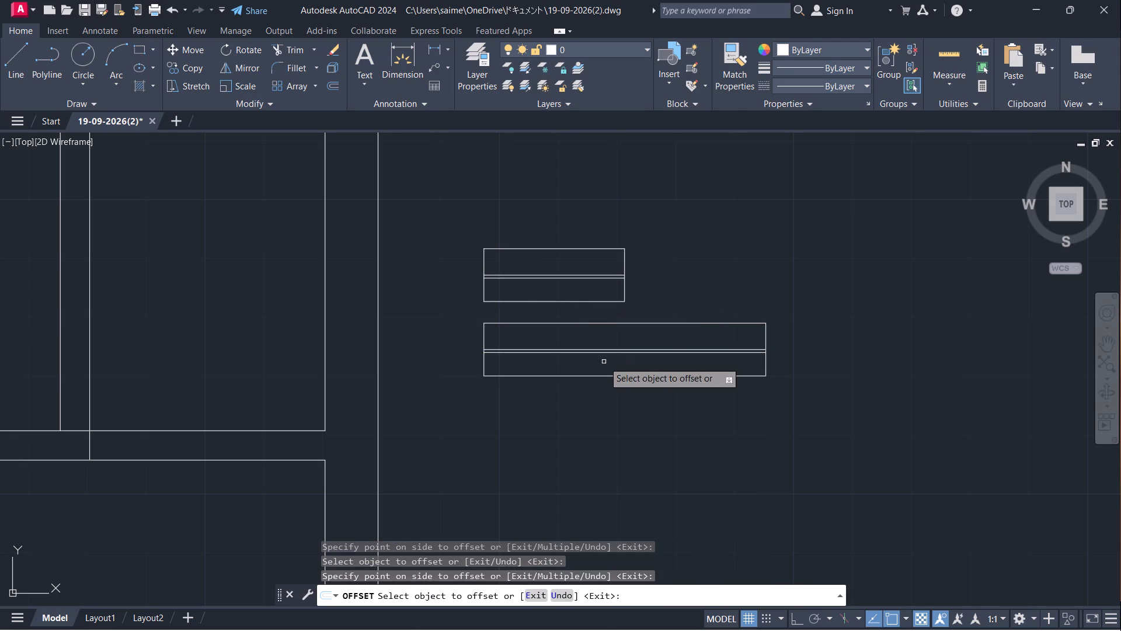
key("Escape")
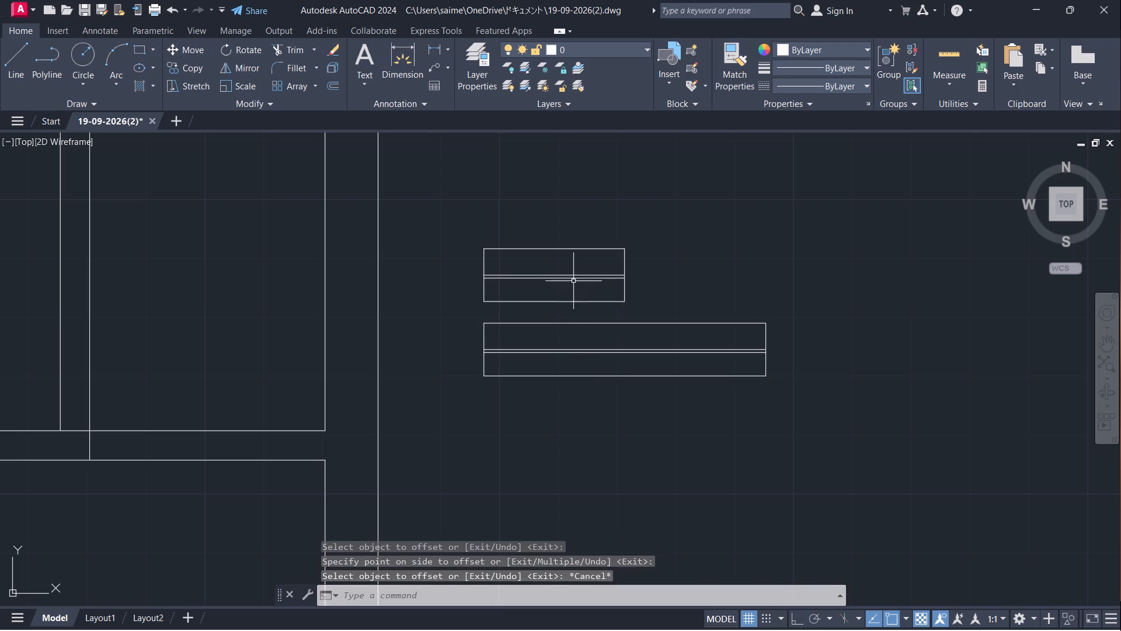
Group all lines of the upper 2' window symbol, and likewise those of the lower 4' window symbol, as two separate groups.
left_click_drag(448, 203, 450, 209)
left_click(697, 312)
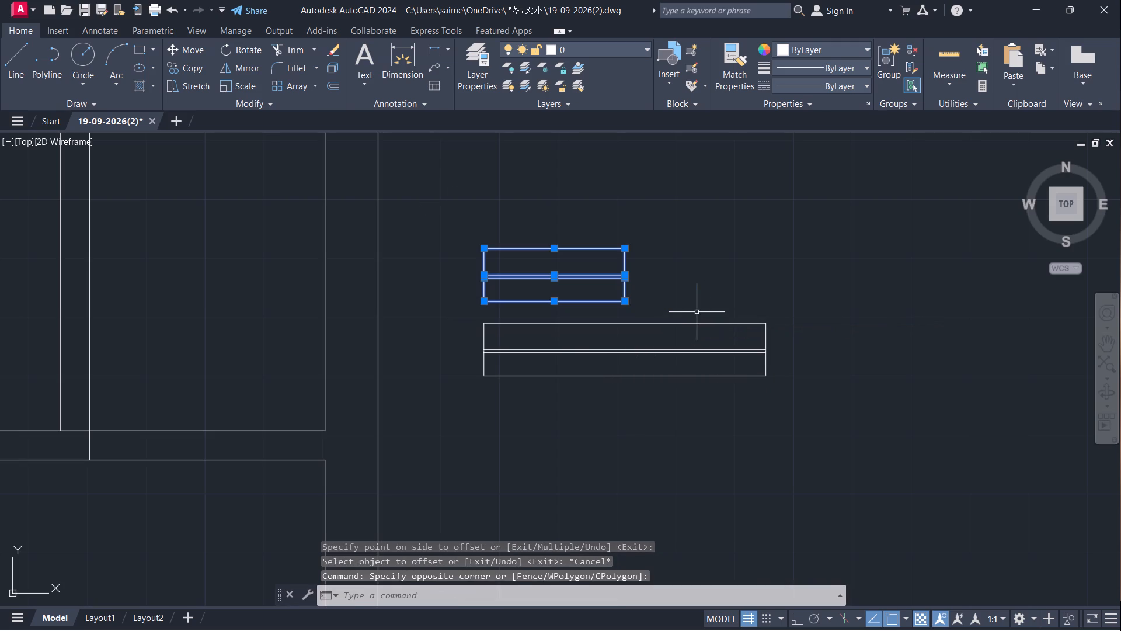
key("g")
key("Return")
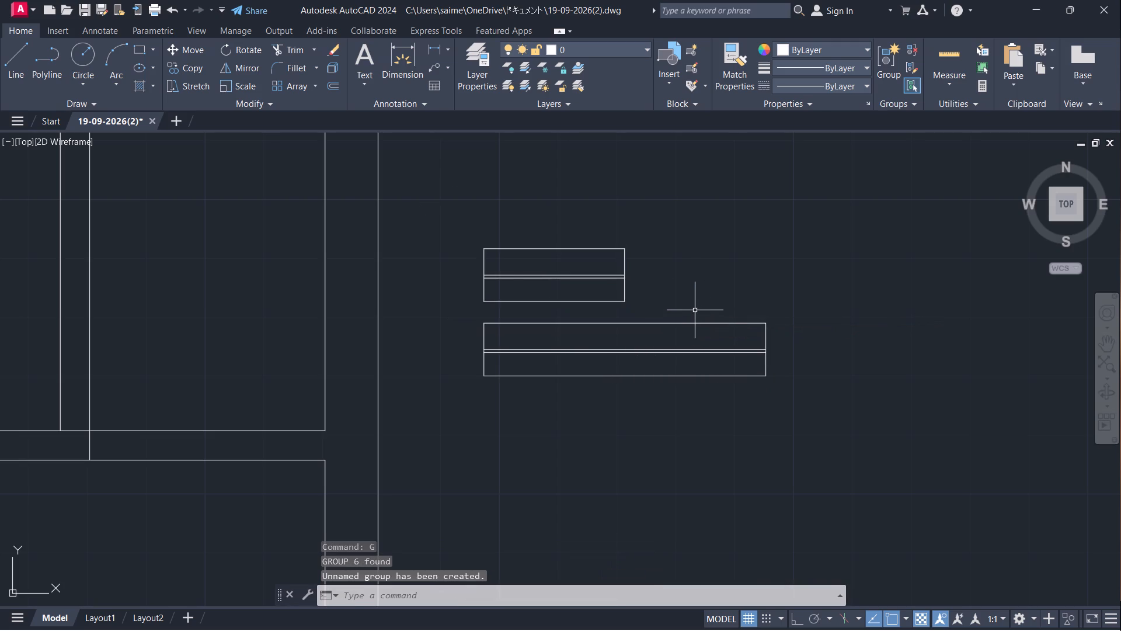
left_click(463, 313)
left_click(854, 420)
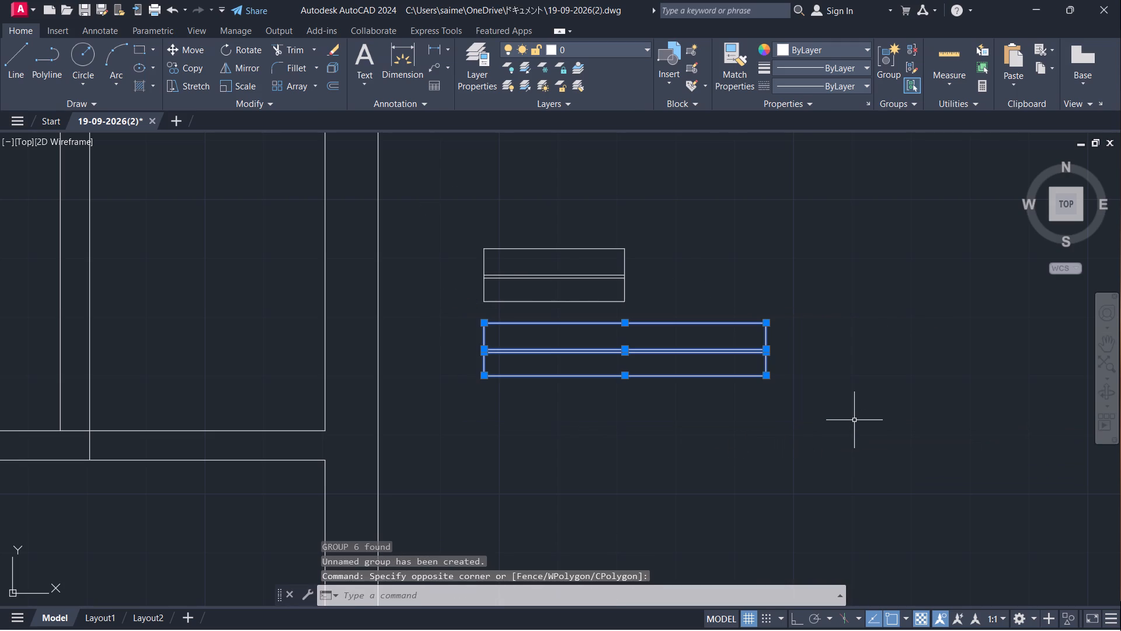
key("g")
key("Return")
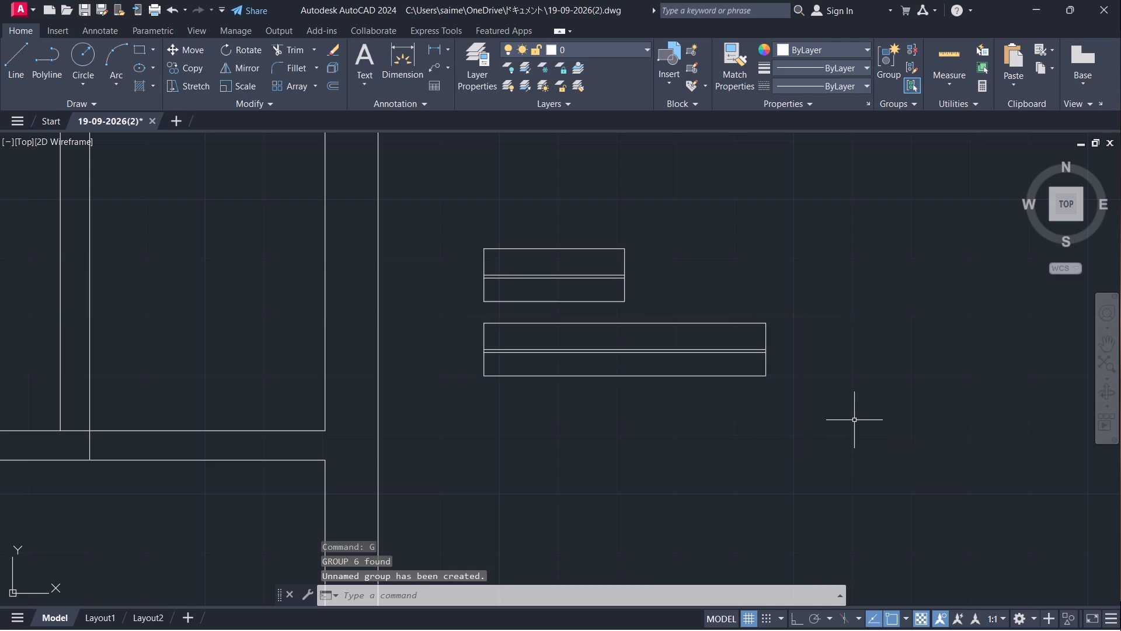
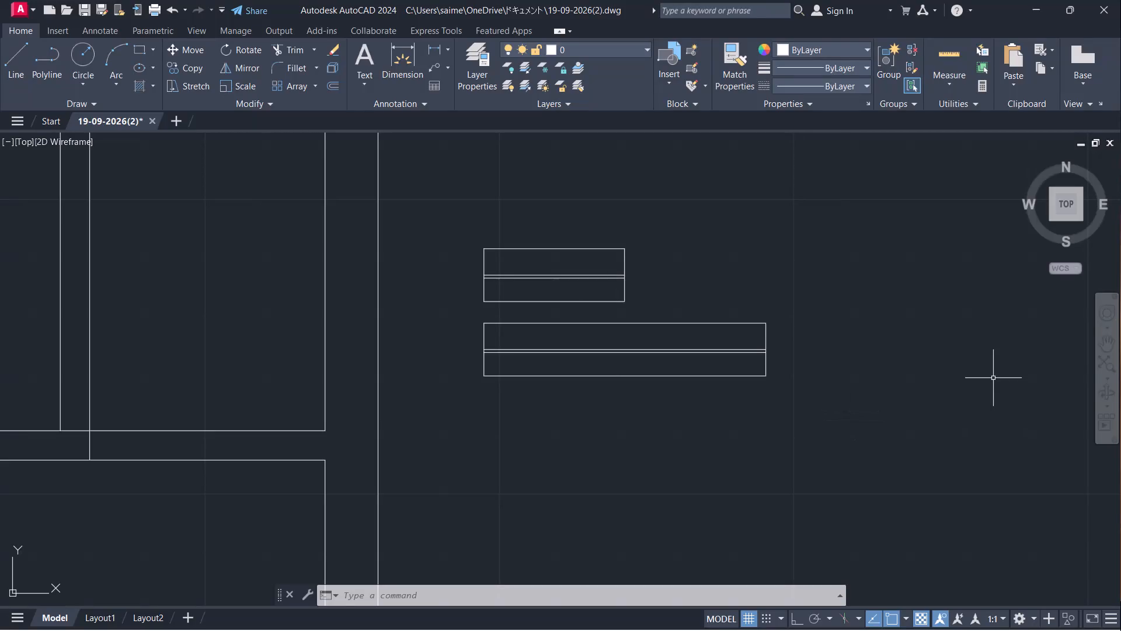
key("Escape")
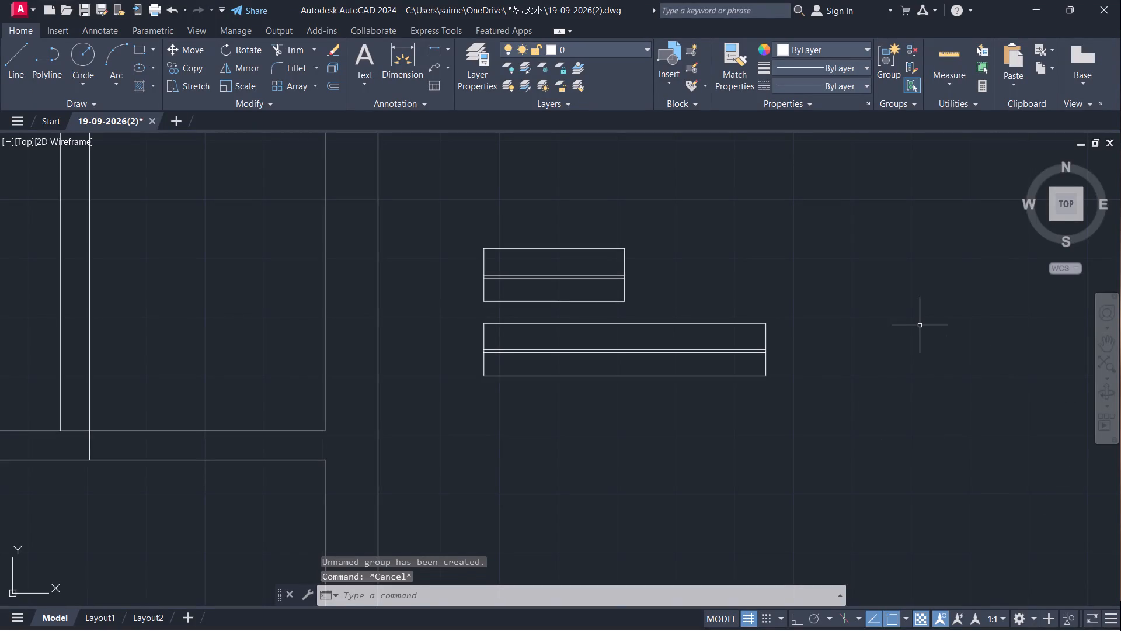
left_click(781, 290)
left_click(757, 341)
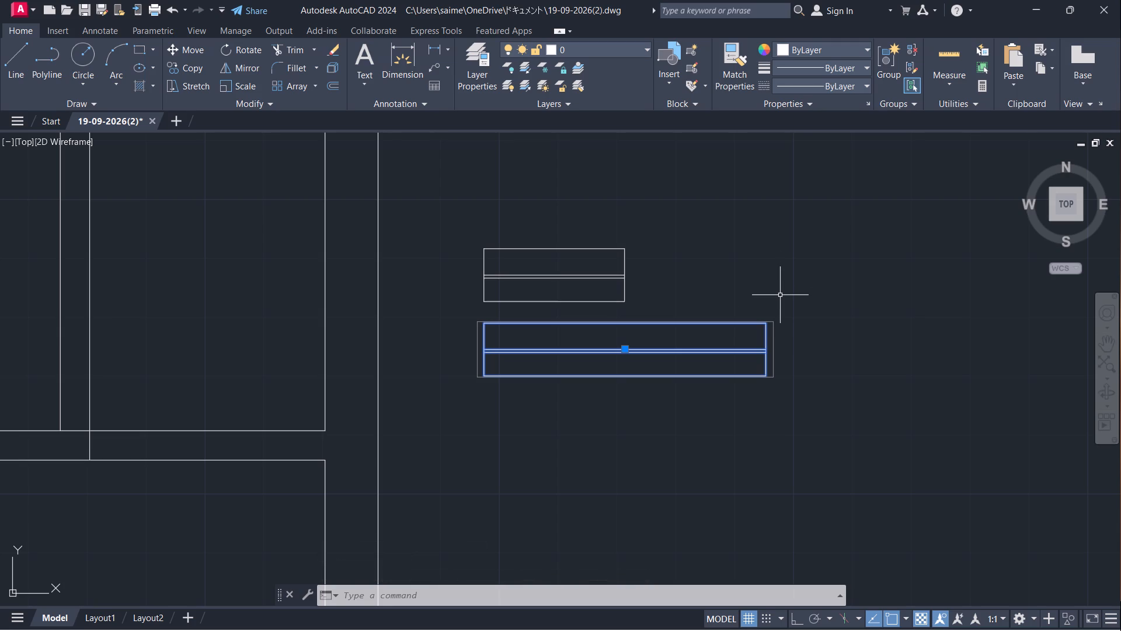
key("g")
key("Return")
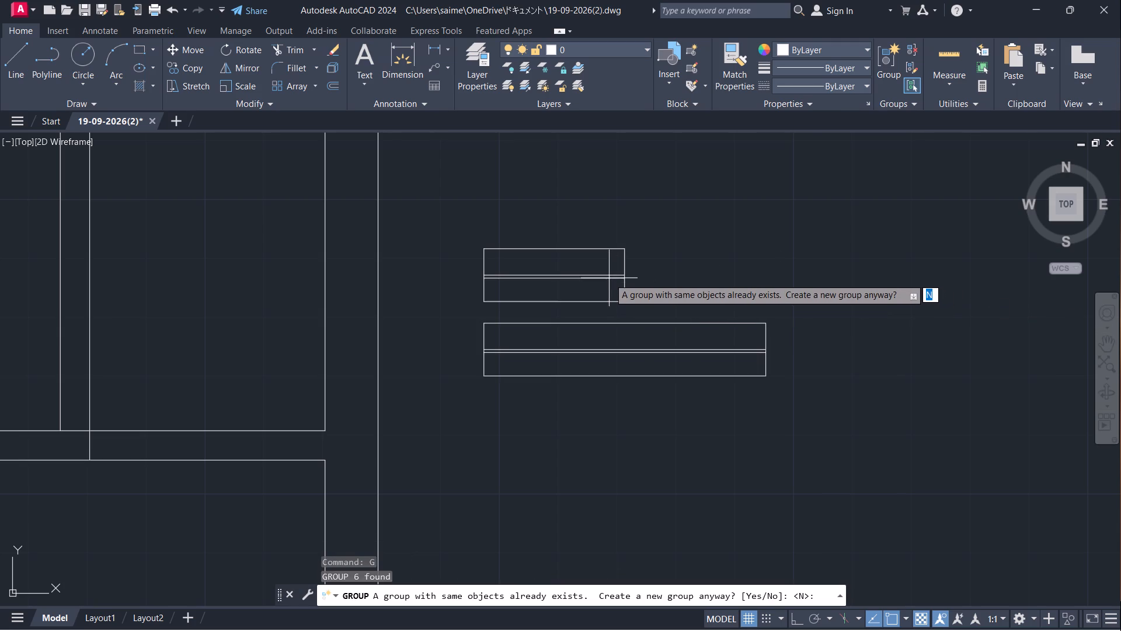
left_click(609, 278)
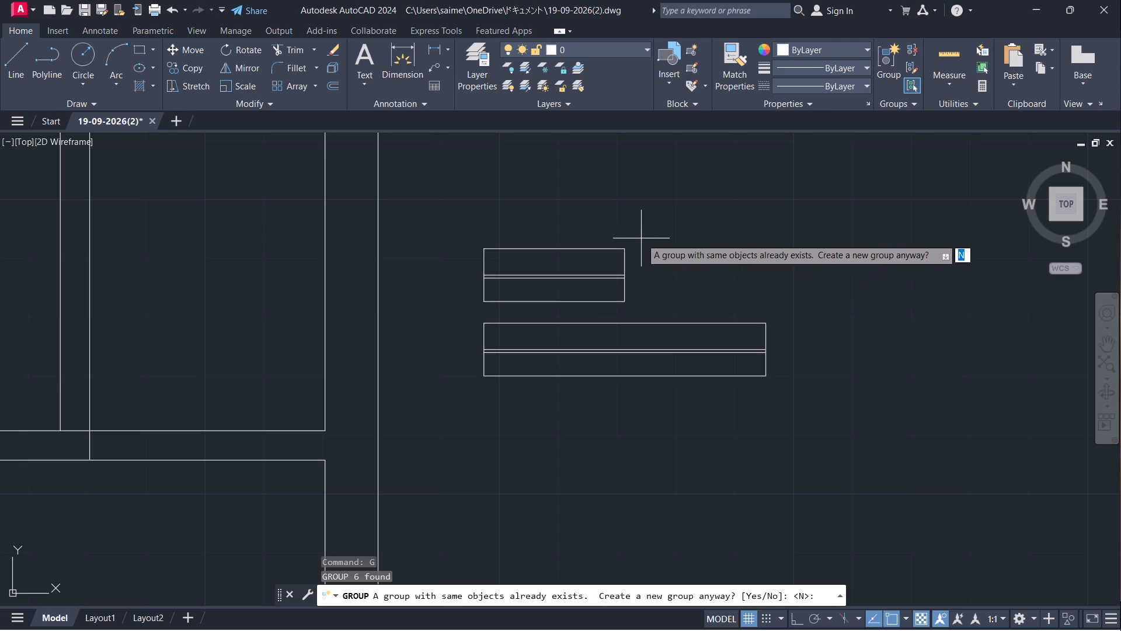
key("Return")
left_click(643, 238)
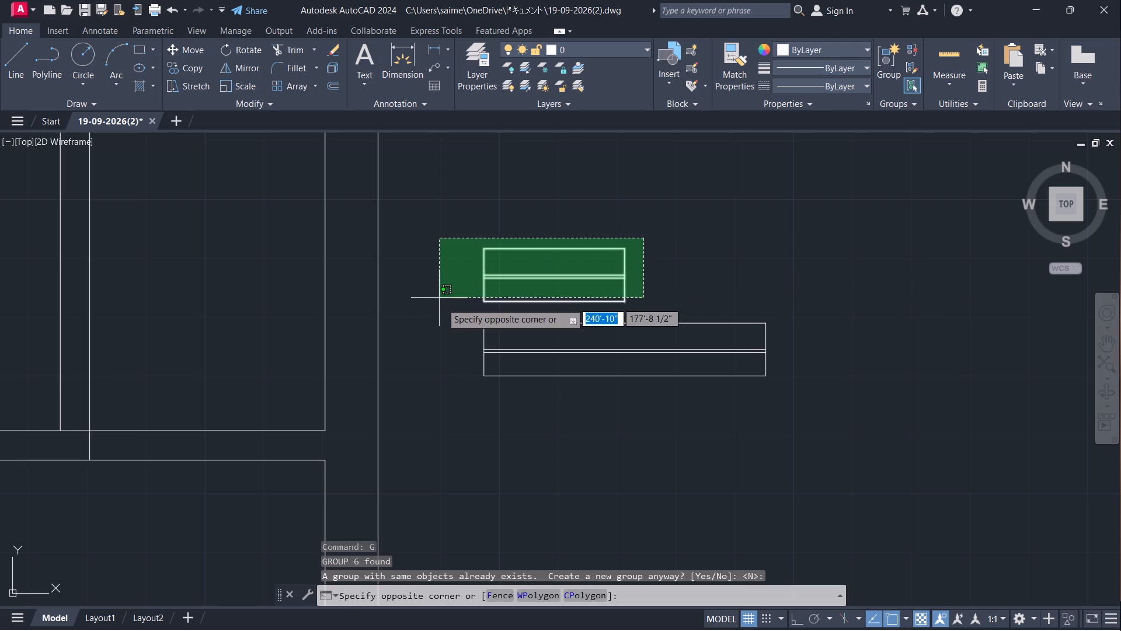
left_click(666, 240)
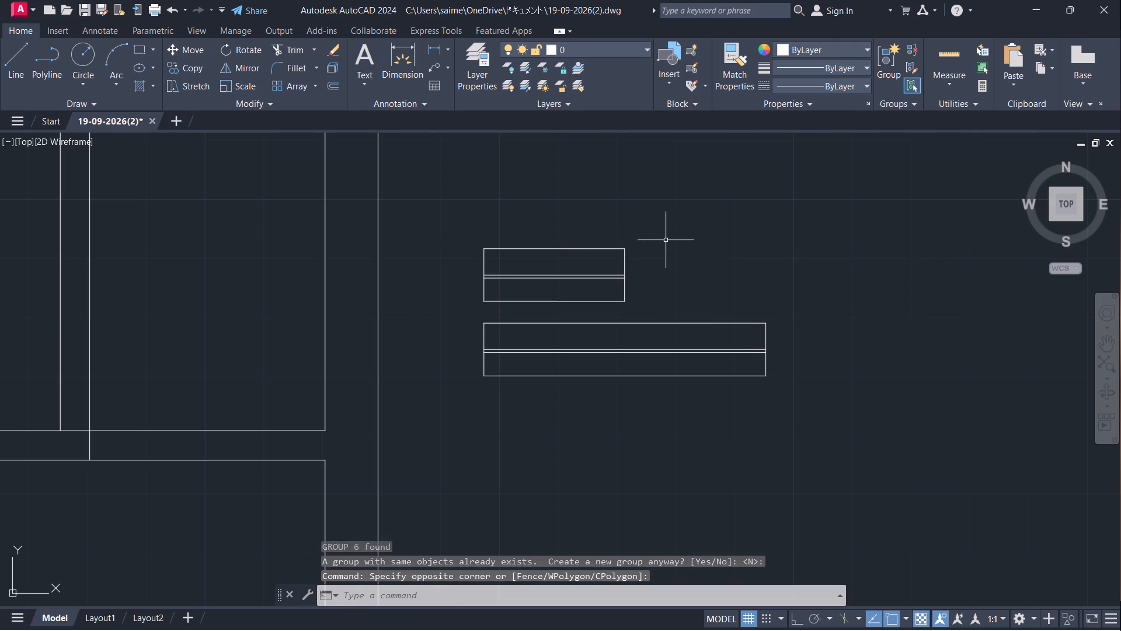
Copy both grouped window symbols together straight down by about 2'-3 1/4", using the 2' window's upper-left corner as base point.
left_click_drag(408, 237, 419, 241)
left_click(855, 423)
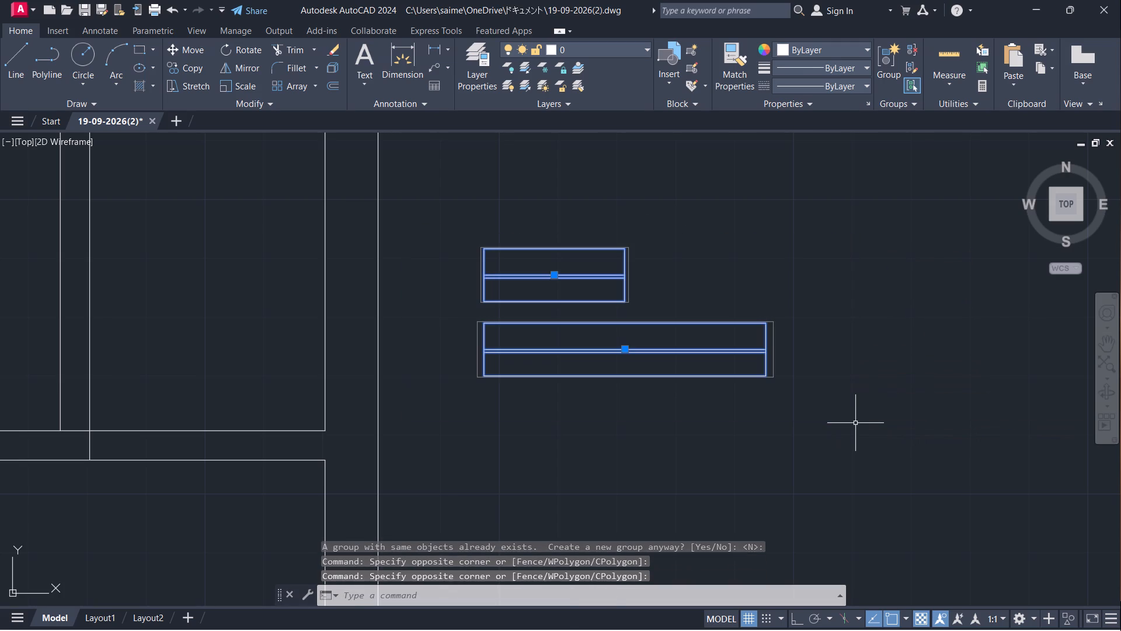
type("CO")
key("Return")
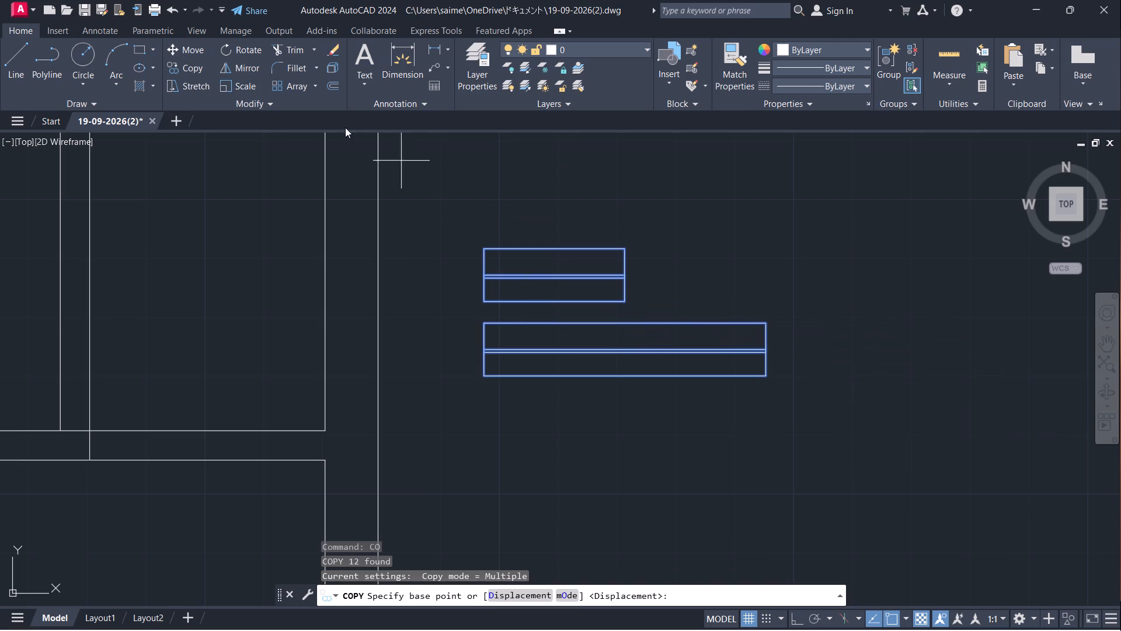
left_click(485, 247)
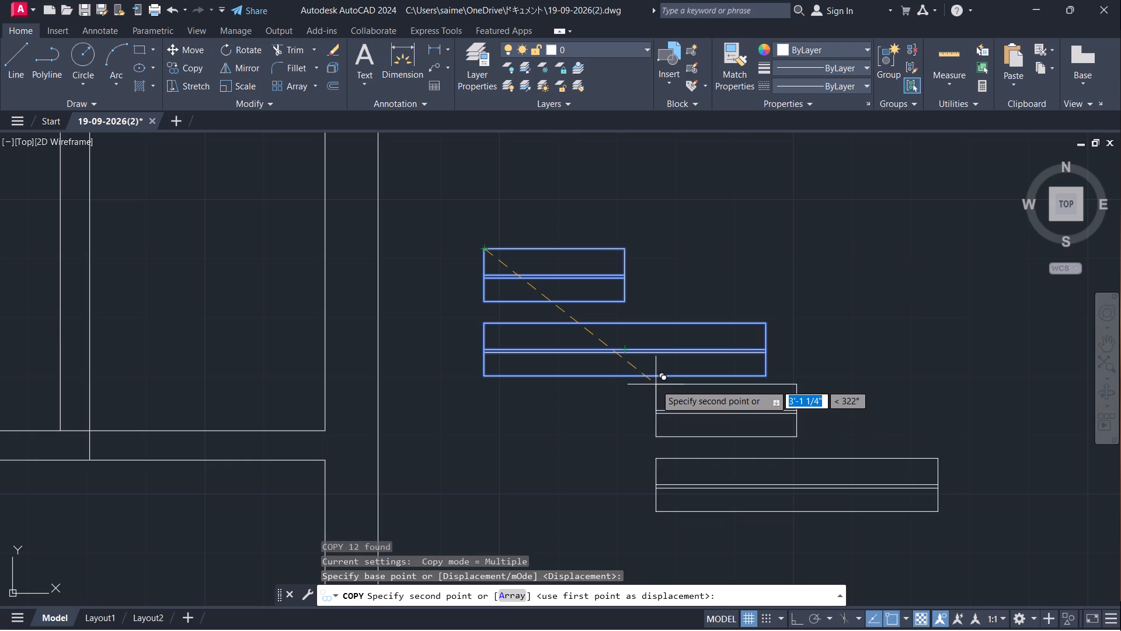
left_click(485, 409)
key("Escape")
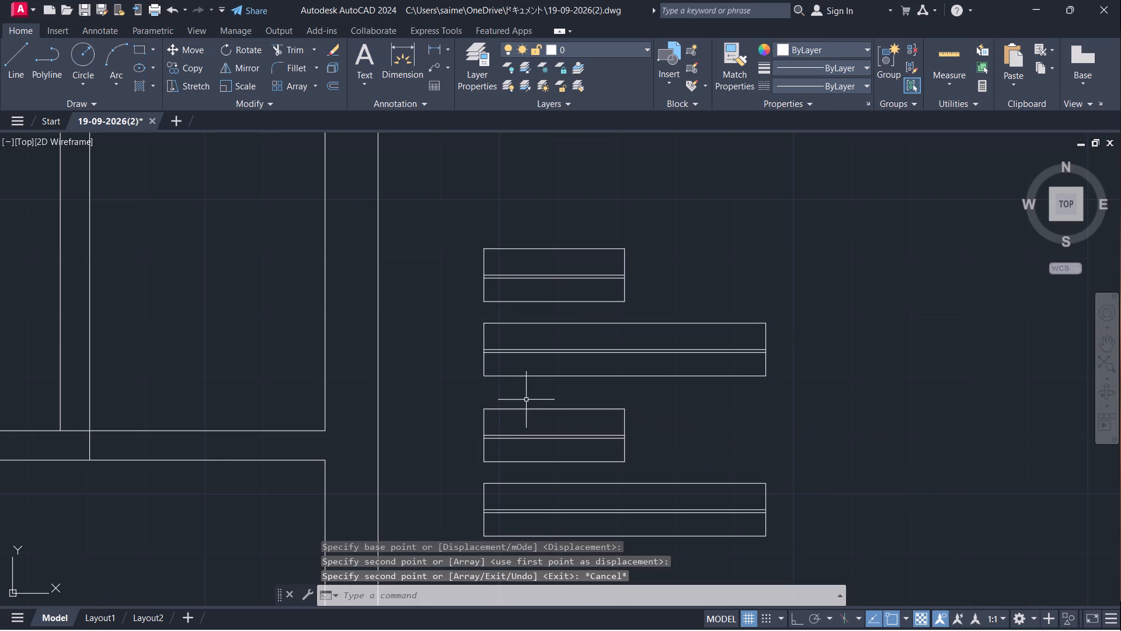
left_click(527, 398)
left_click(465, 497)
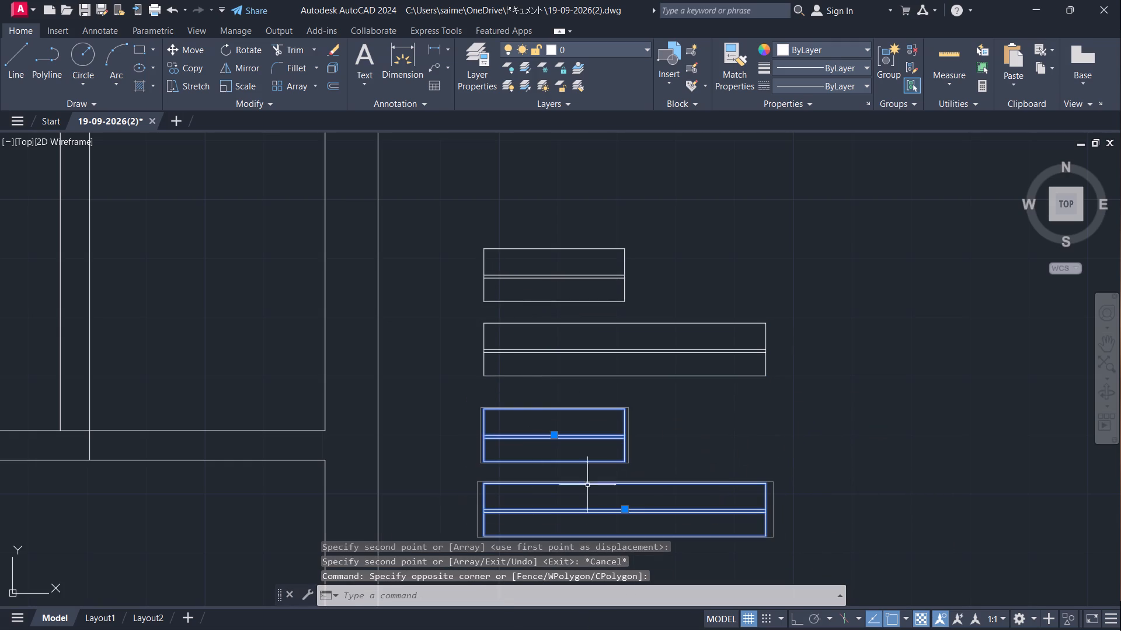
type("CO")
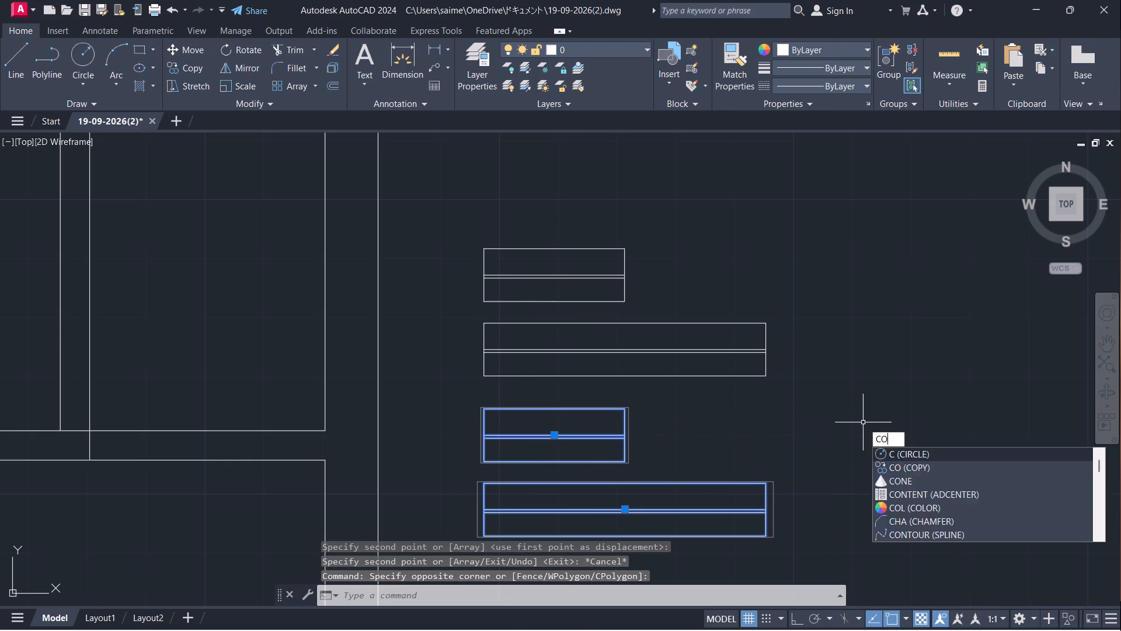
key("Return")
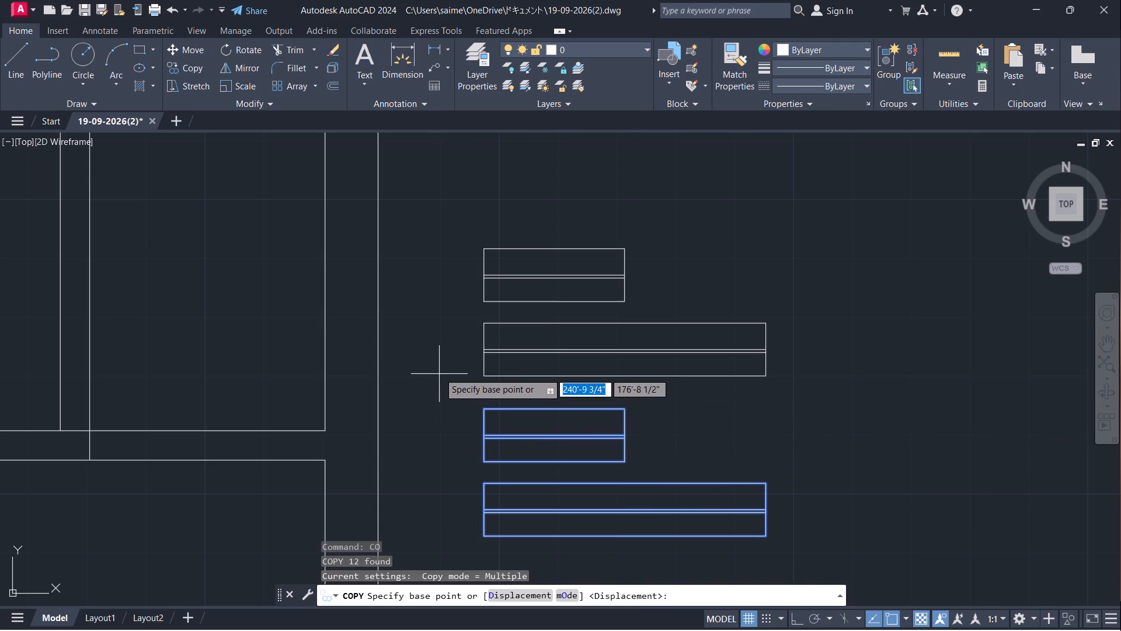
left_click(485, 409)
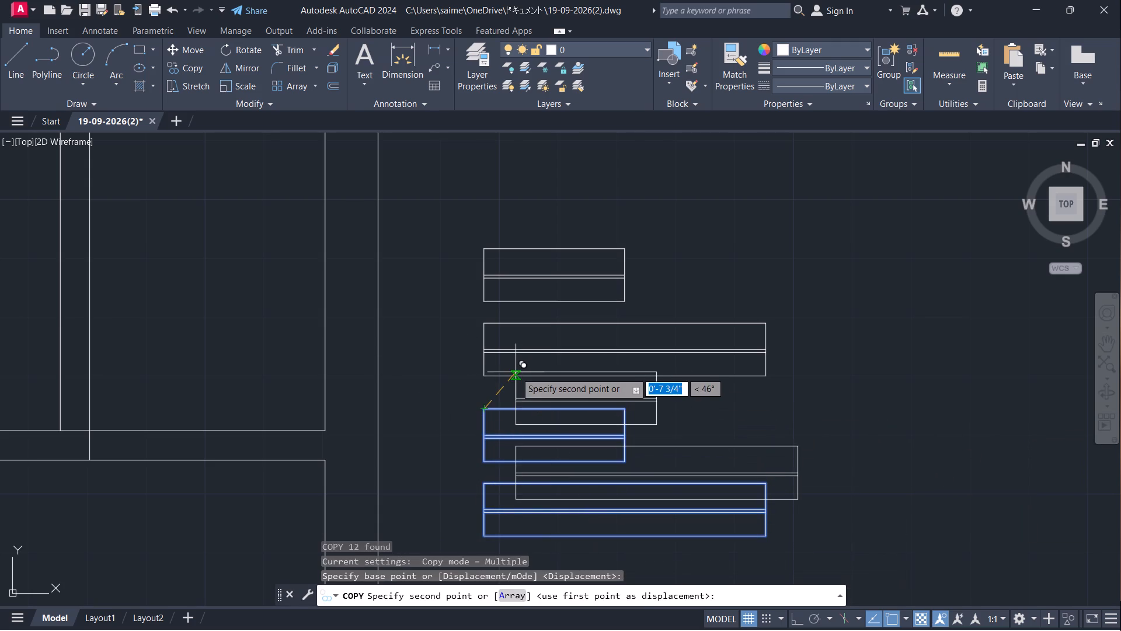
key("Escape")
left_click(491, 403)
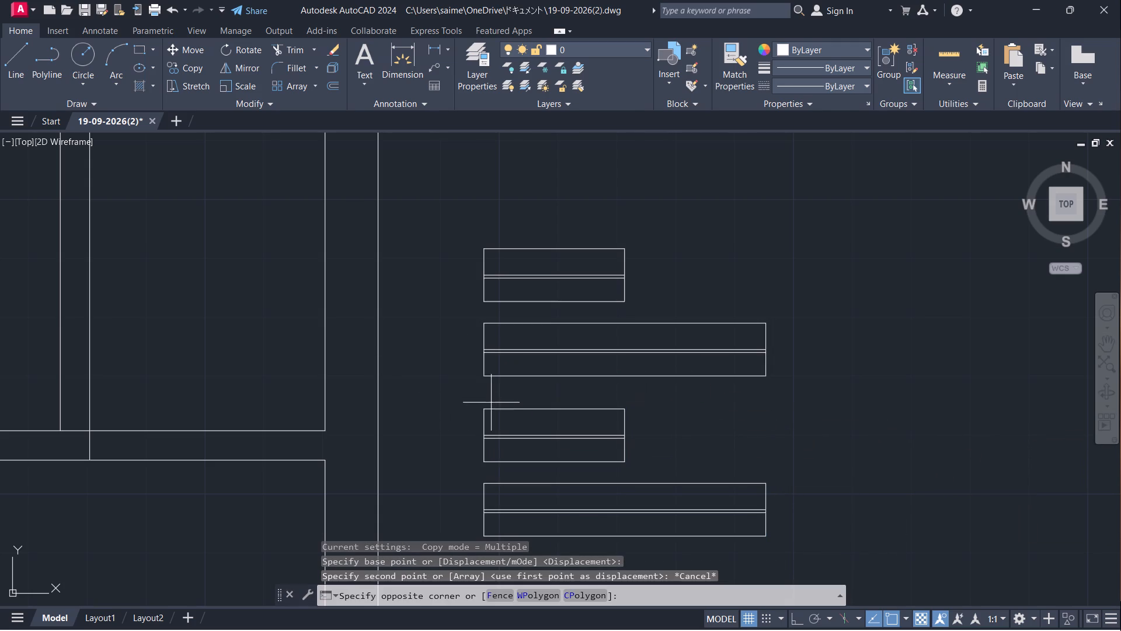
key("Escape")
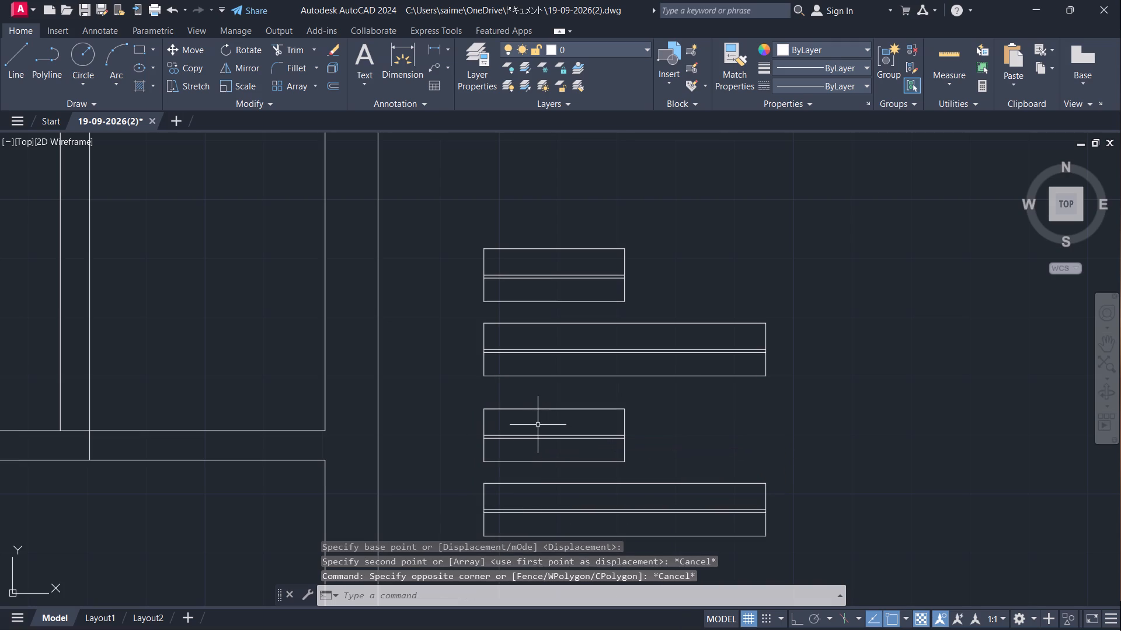
Rotate the original upper pair of window symbols 90° counterclockwise about the 2' window's upper-left corner, making them vertical.
left_click(503, 257)
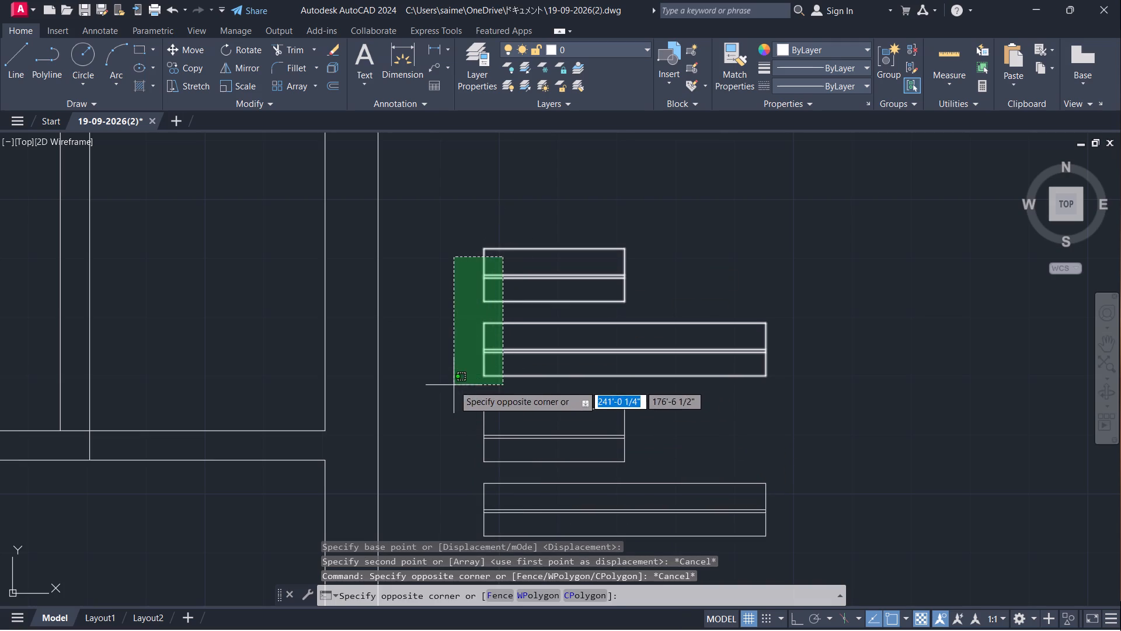
left_click(454, 385)
type("RO")
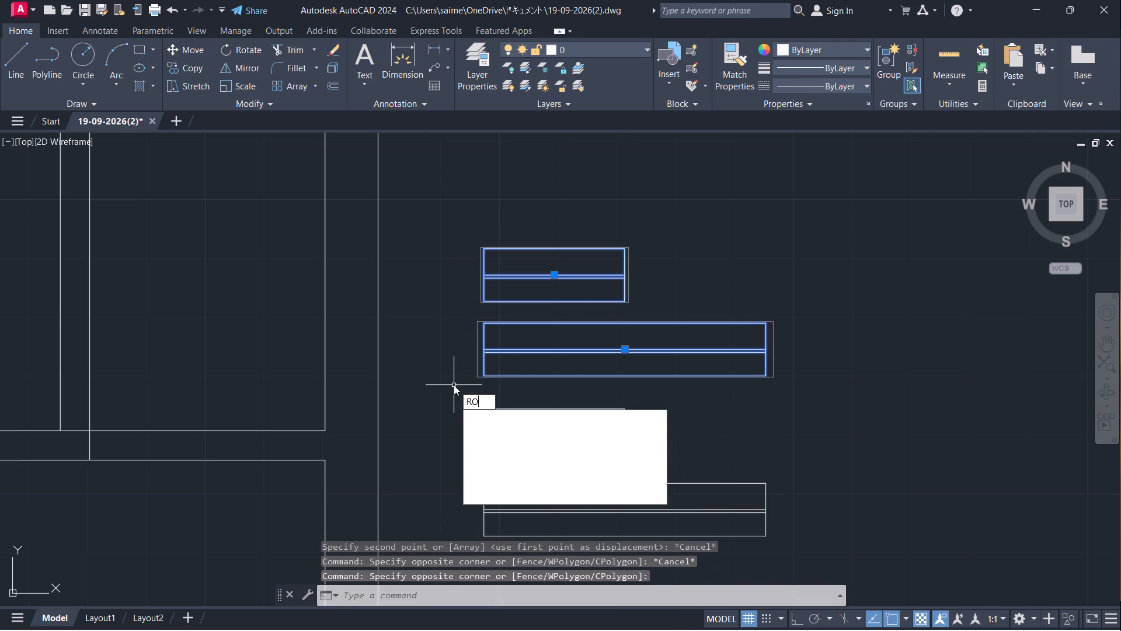
key("Return")
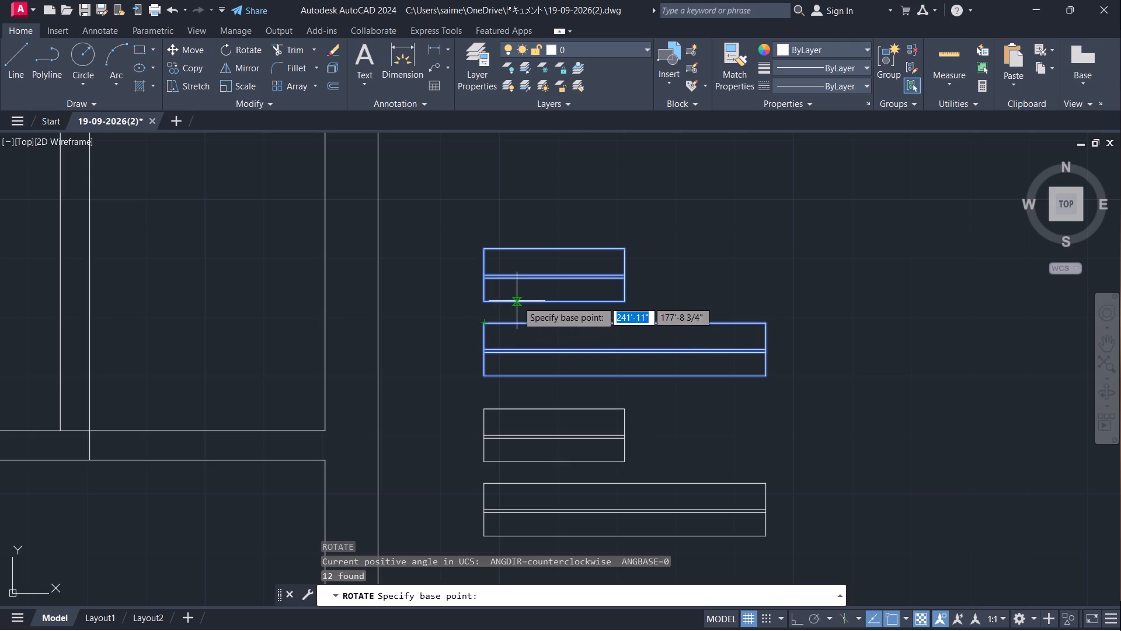
left_click(482, 243)
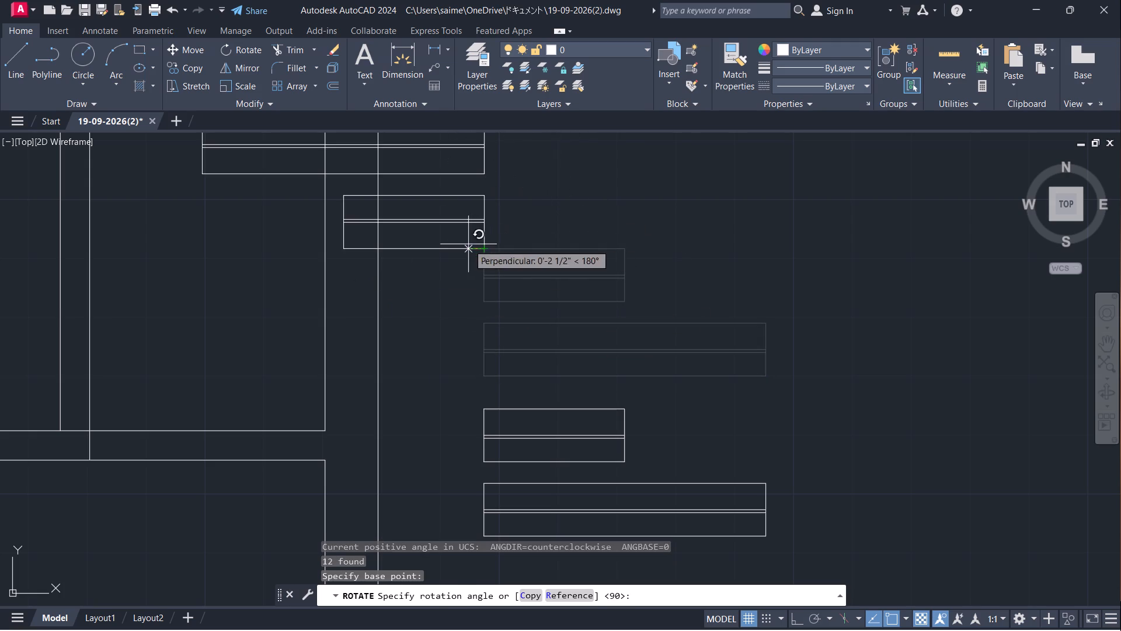
left_click(491, 175)
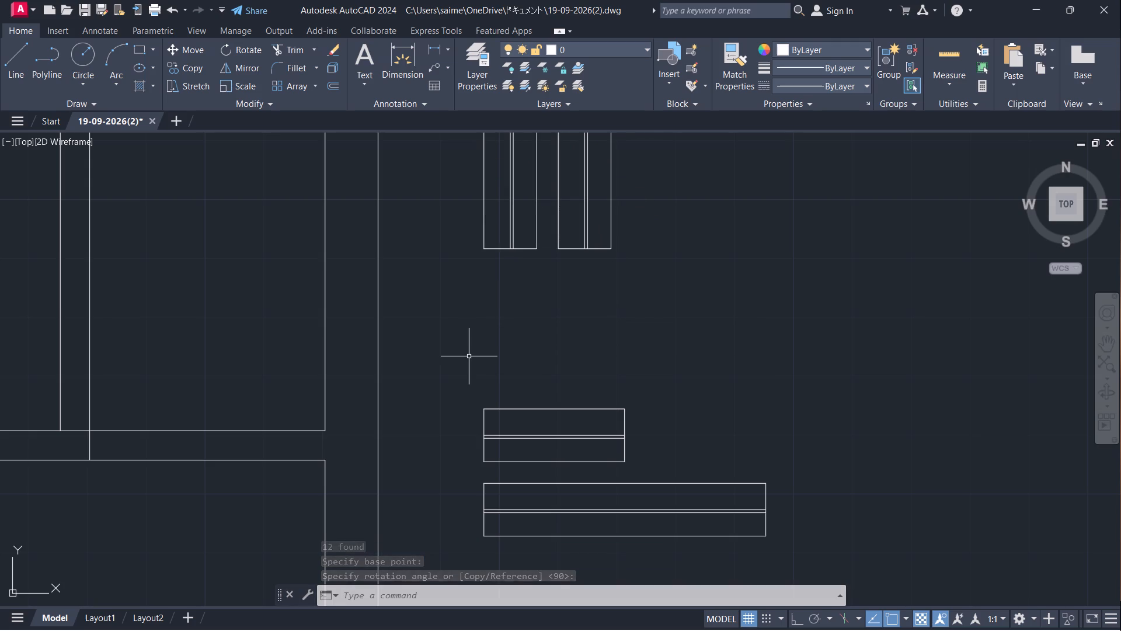
Copy the horizontal 4' window by its upper-left corner into the top outer wall above the plan's upper-right room.
scroll(574, 363, "down", 2)
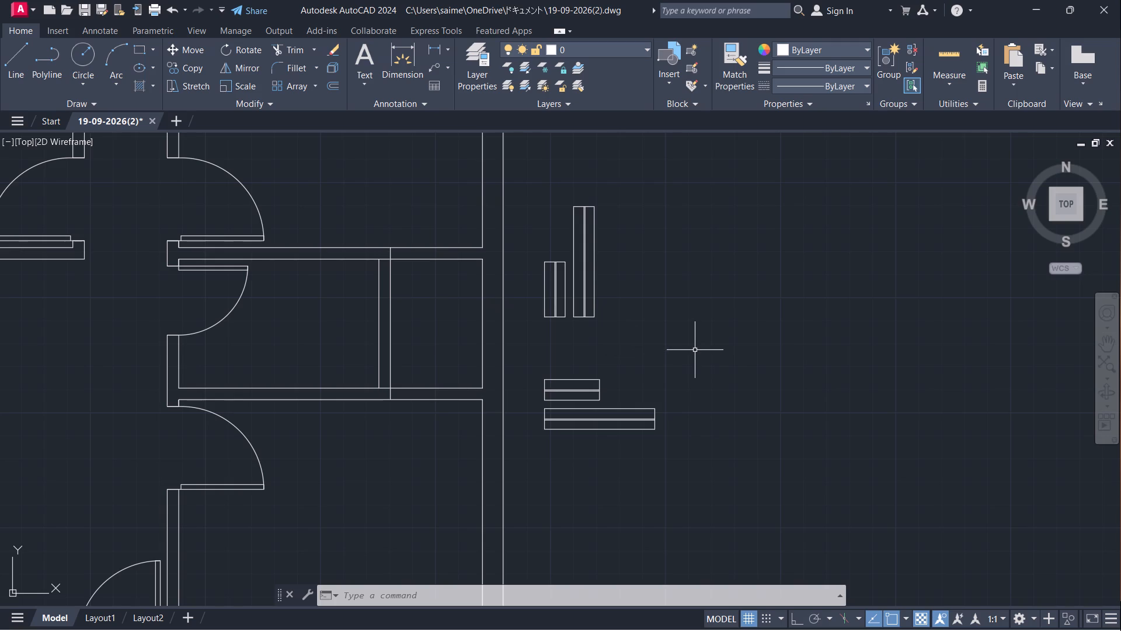
scroll(680, 359, "down", 1)
scroll(608, 390, "down", 2)
middle_click_drag(622, 389, 615, 344)
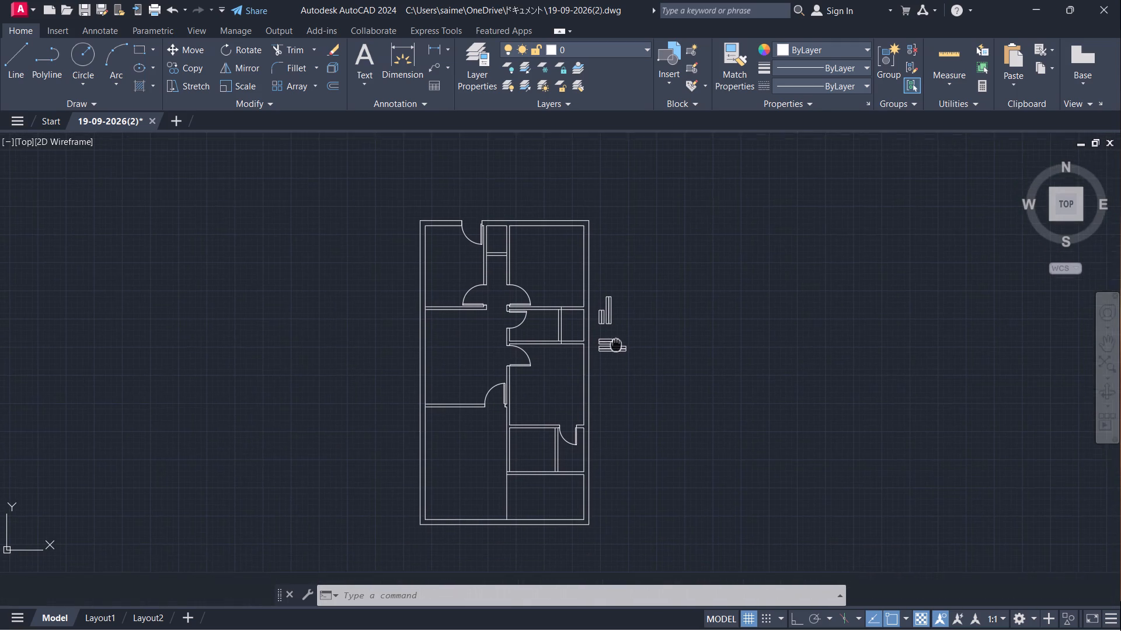
middle_click_drag(615, 344, 614, 313)
scroll(604, 317, "up", 1)
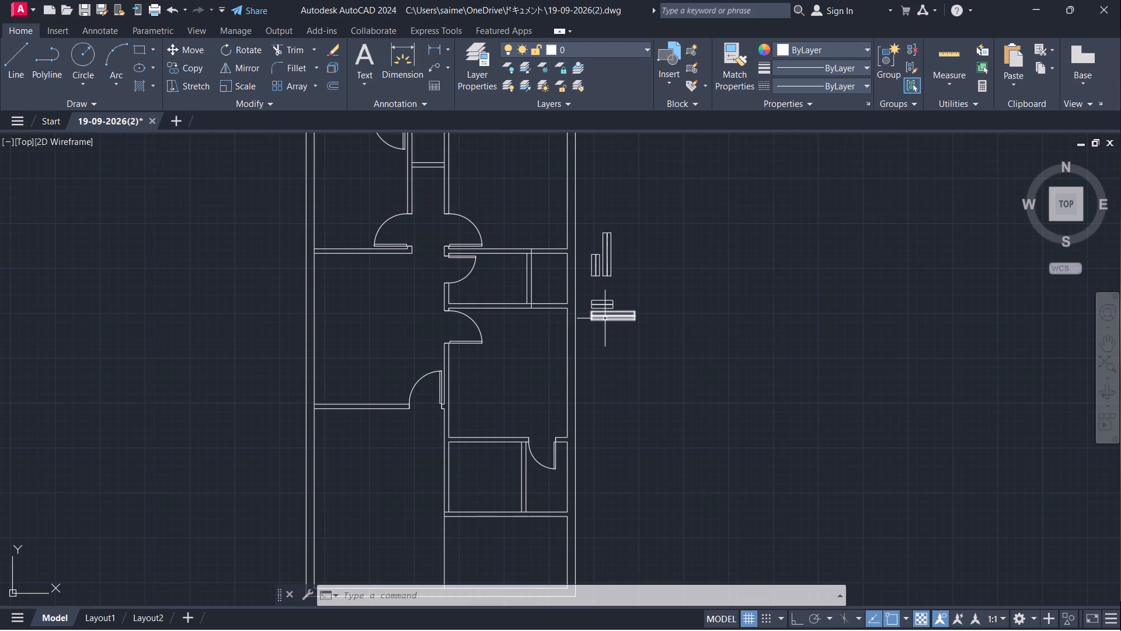
left_click(618, 317)
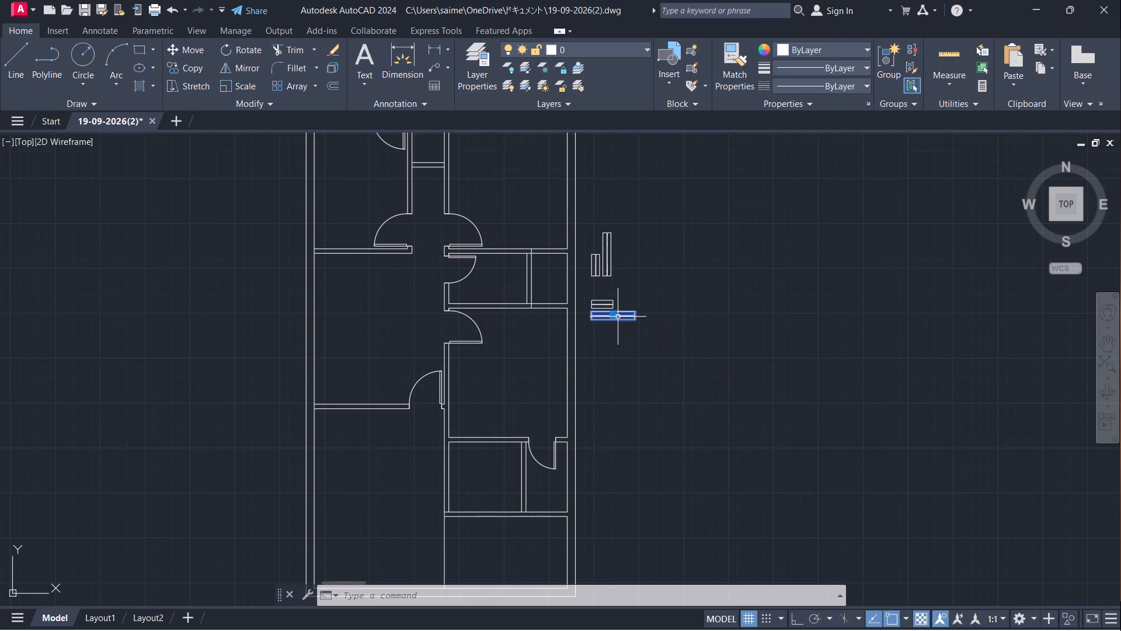
type("CO")
key("Return")
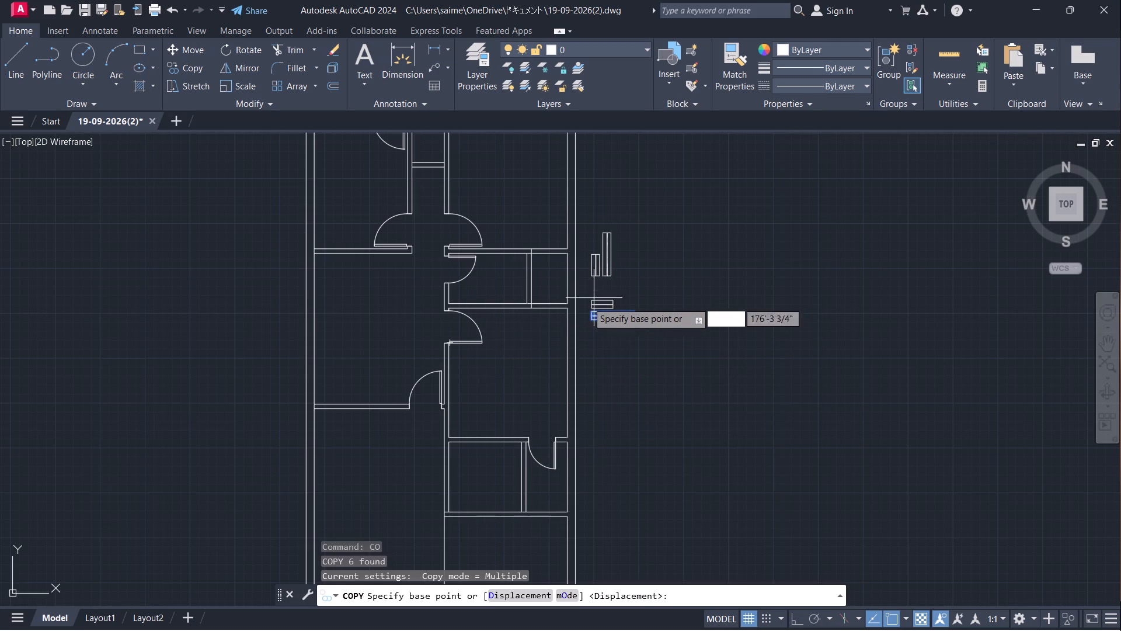
scroll(586, 307, "up", 3)
left_click(607, 329)
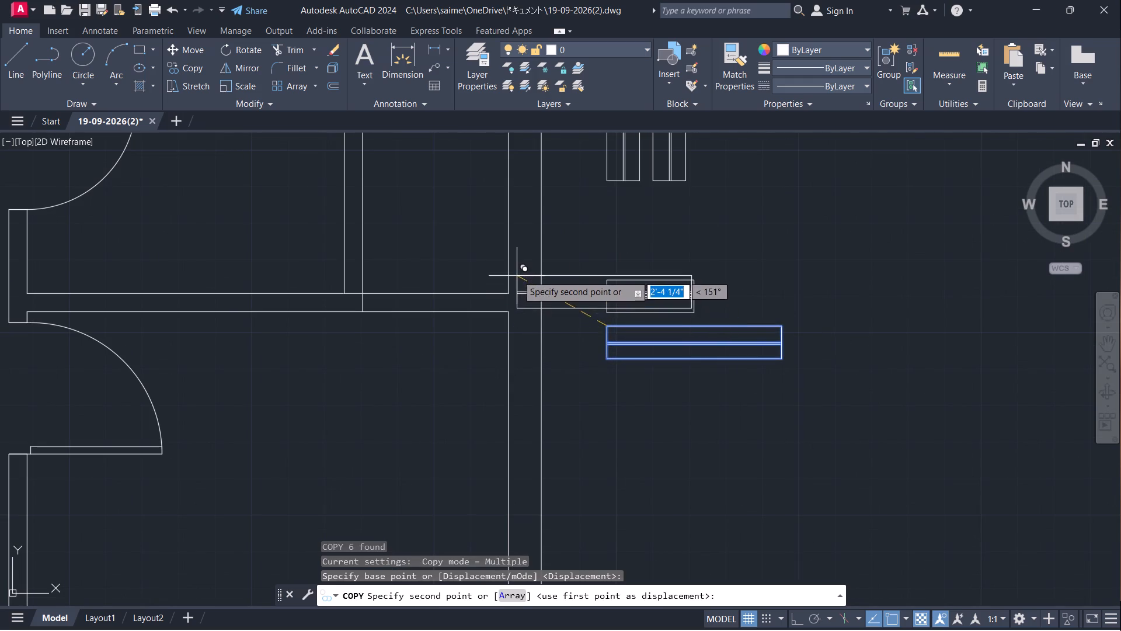
scroll(517, 275, "down", 3)
scroll(472, 310, "down", 1)
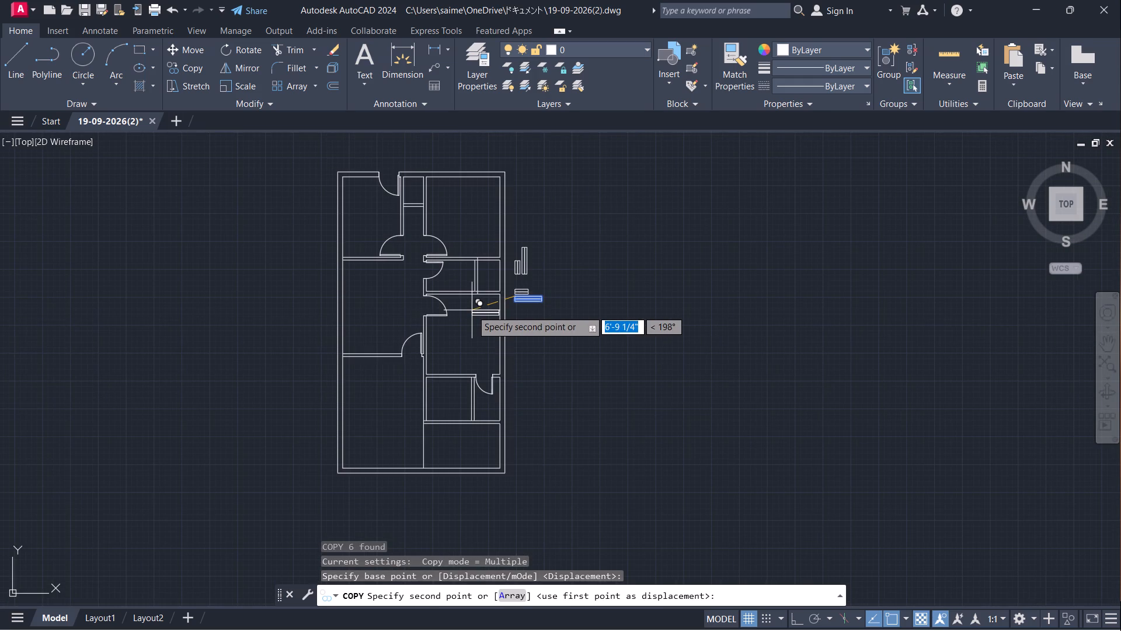
scroll(441, 161, "up", 1)
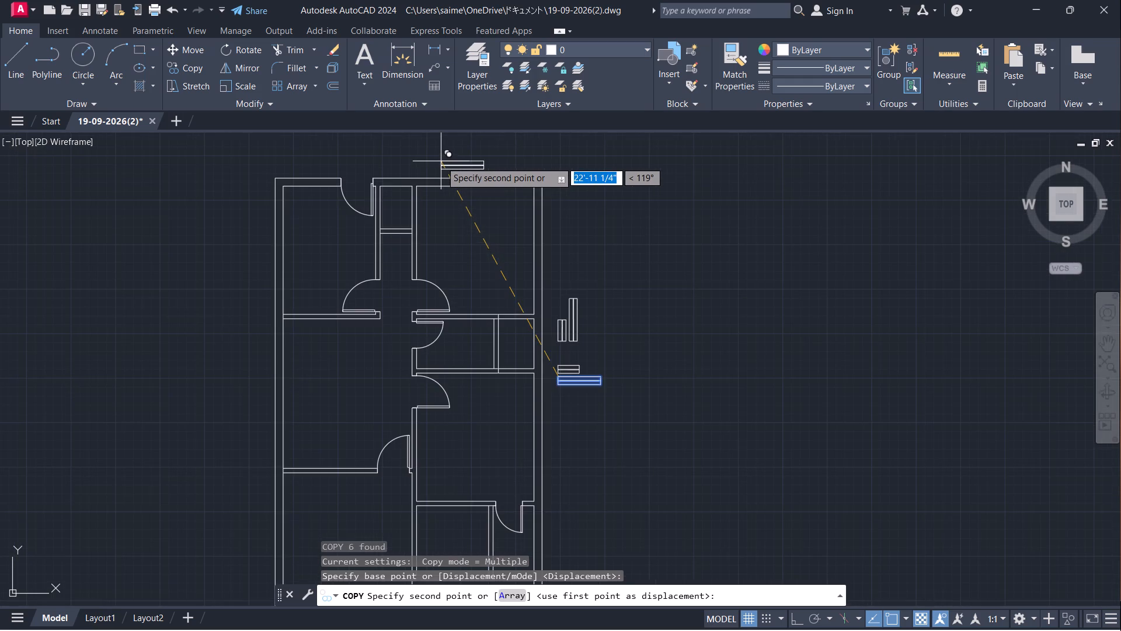
scroll(441, 181, "up", 3)
left_click(479, 172)
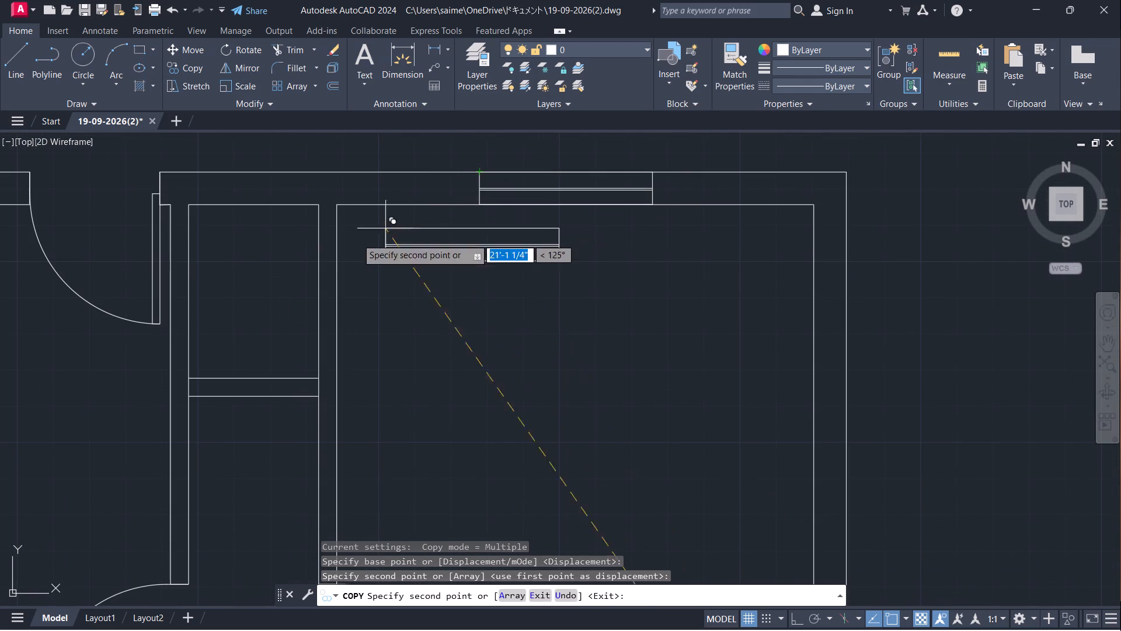
scroll(343, 242, "down", 2)
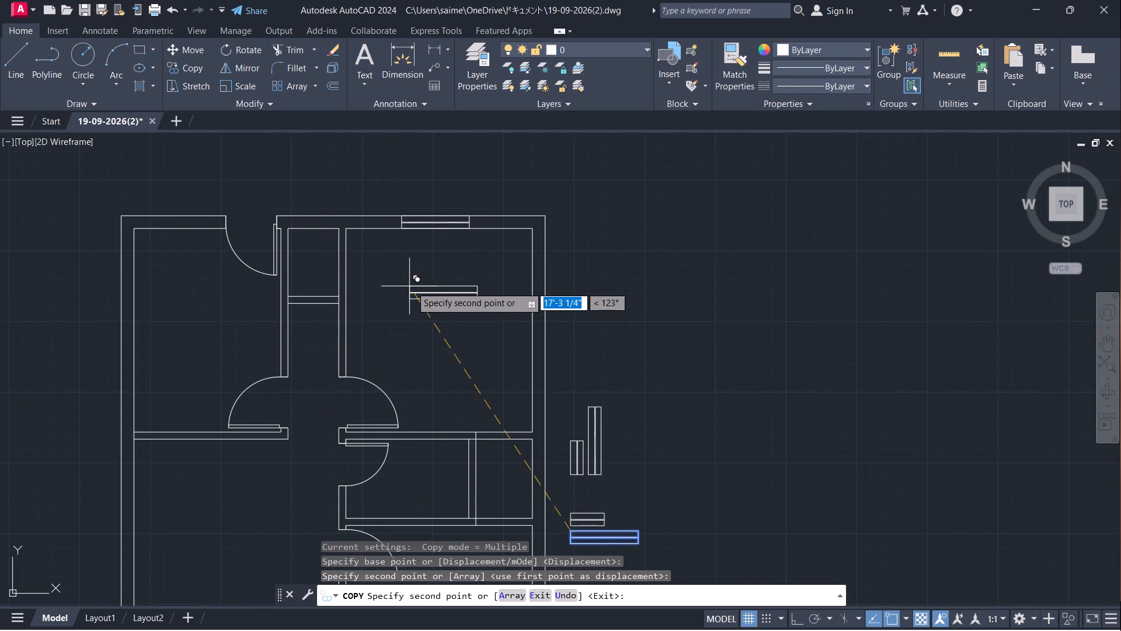
middle_click_drag(414, 287, 495, 253)
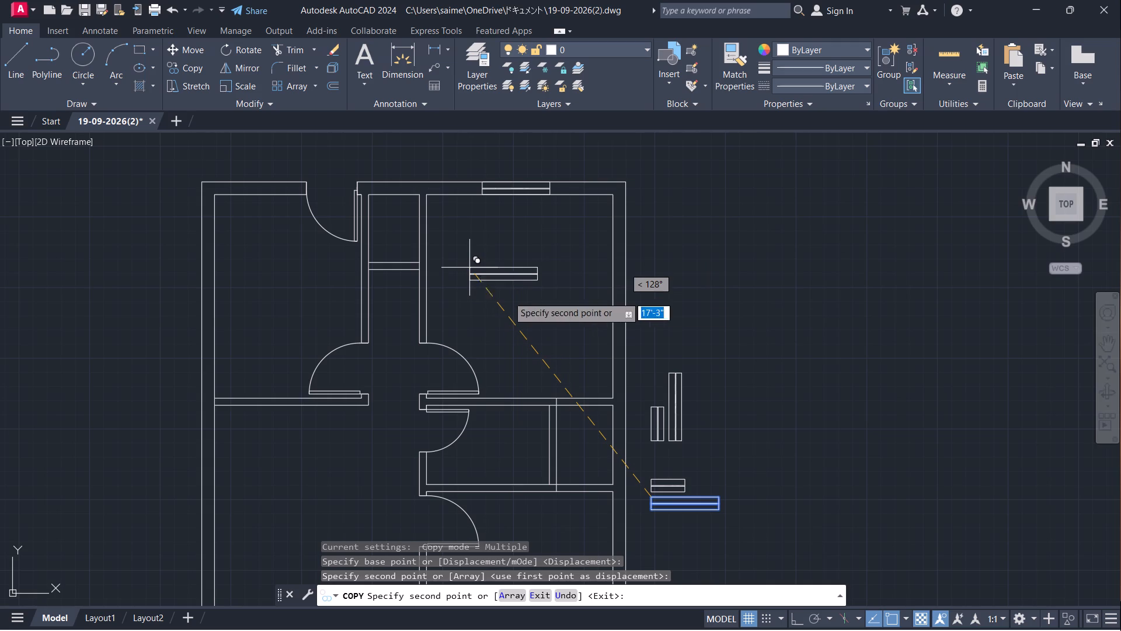
key("Escape")
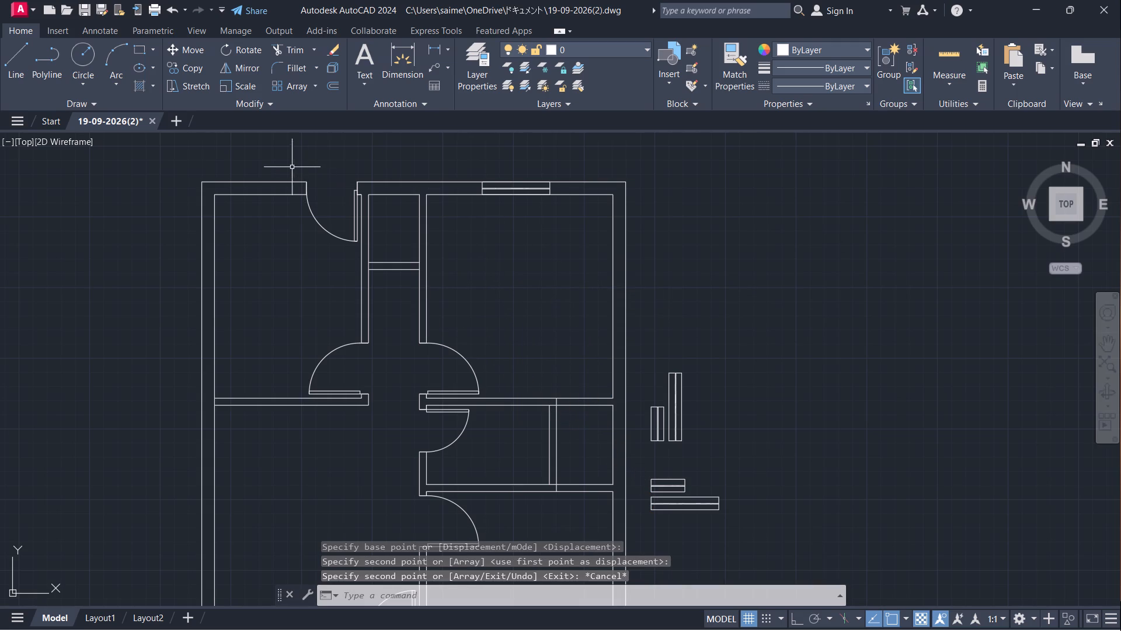
Move the upper-left room's top wall segment together with its door straight down by 2'5".
left_click(318, 167)
left_click(262, 228)
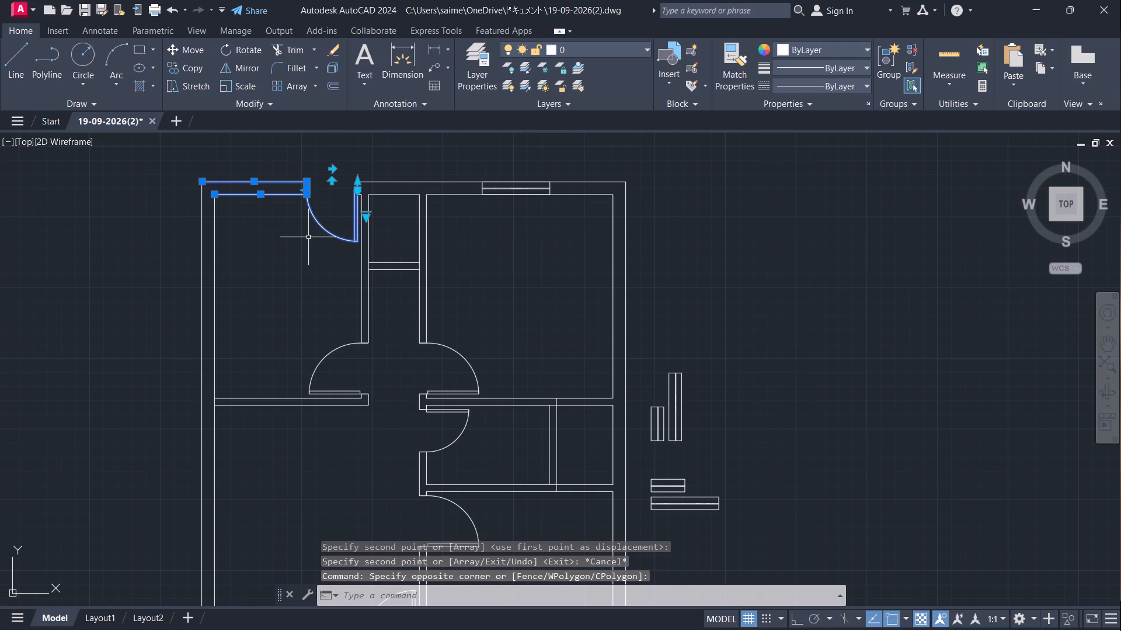
key("m")
key("Return")
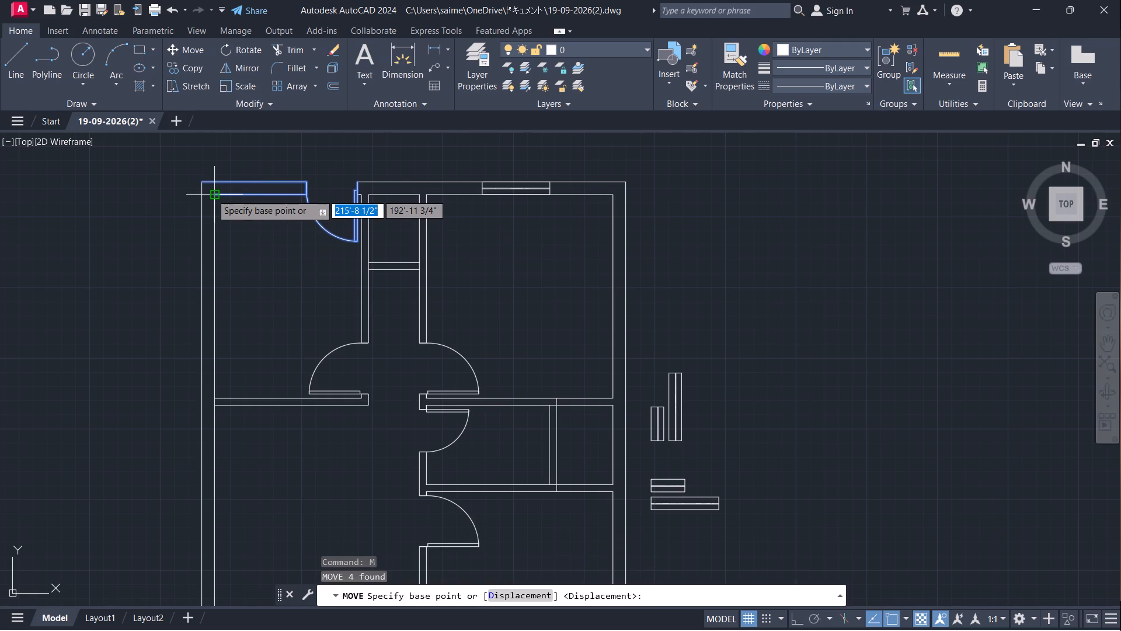
left_click(211, 194)
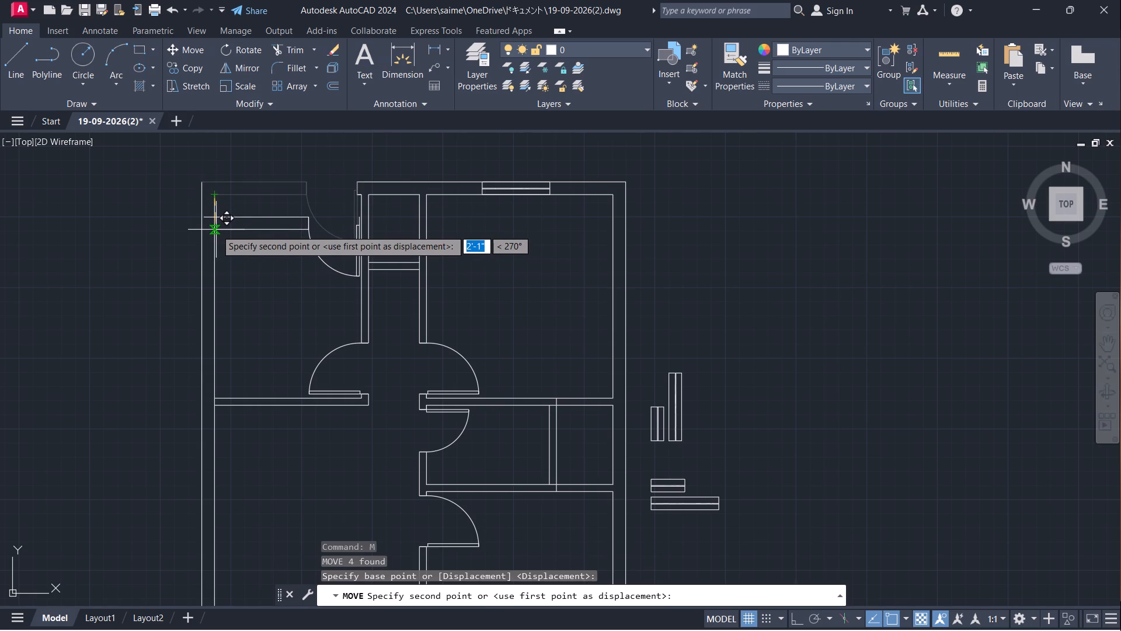
key("2")
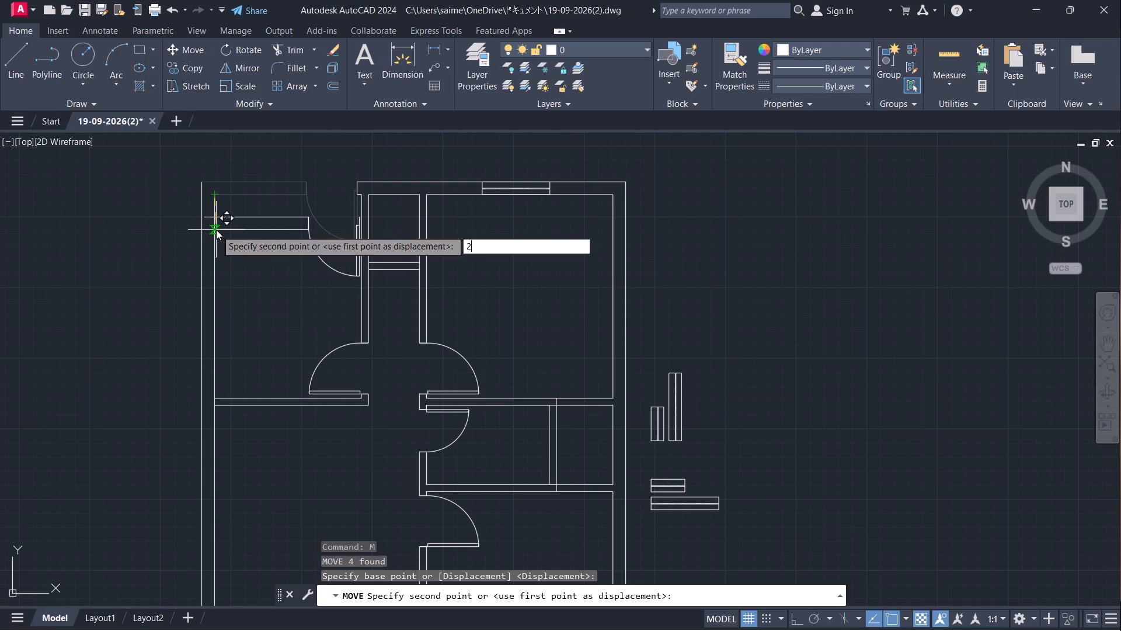
type("'5\"")
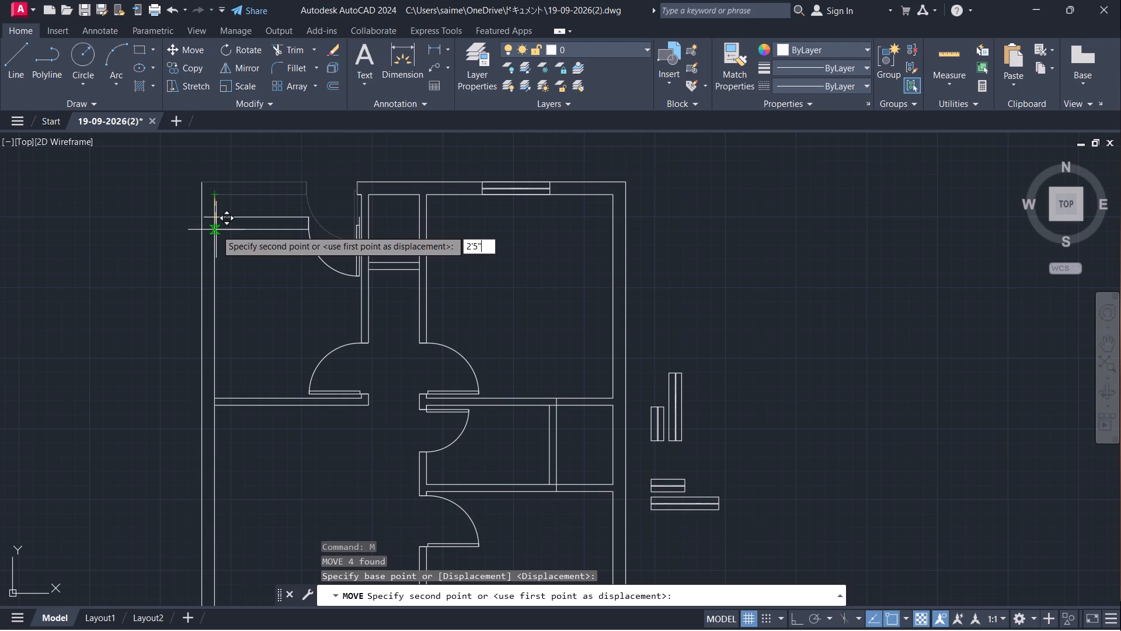
key("Return")
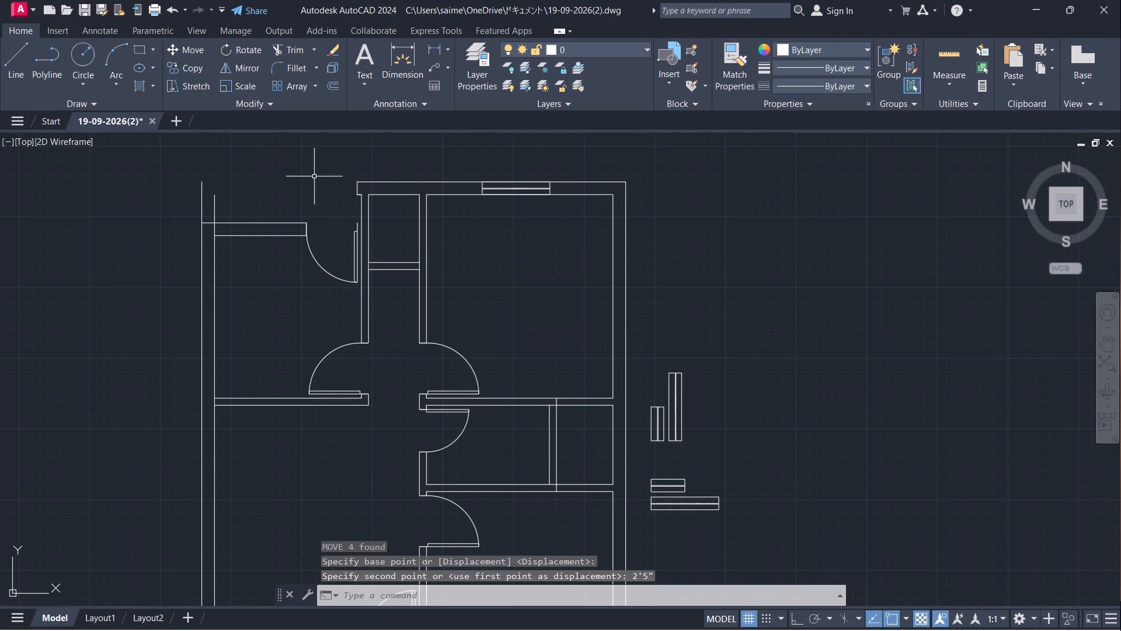
Draw a horizontal line closing the plan's top edge from the upper-left outer corner to the existing top wall's end.
scroll(314, 176, "up", 1)
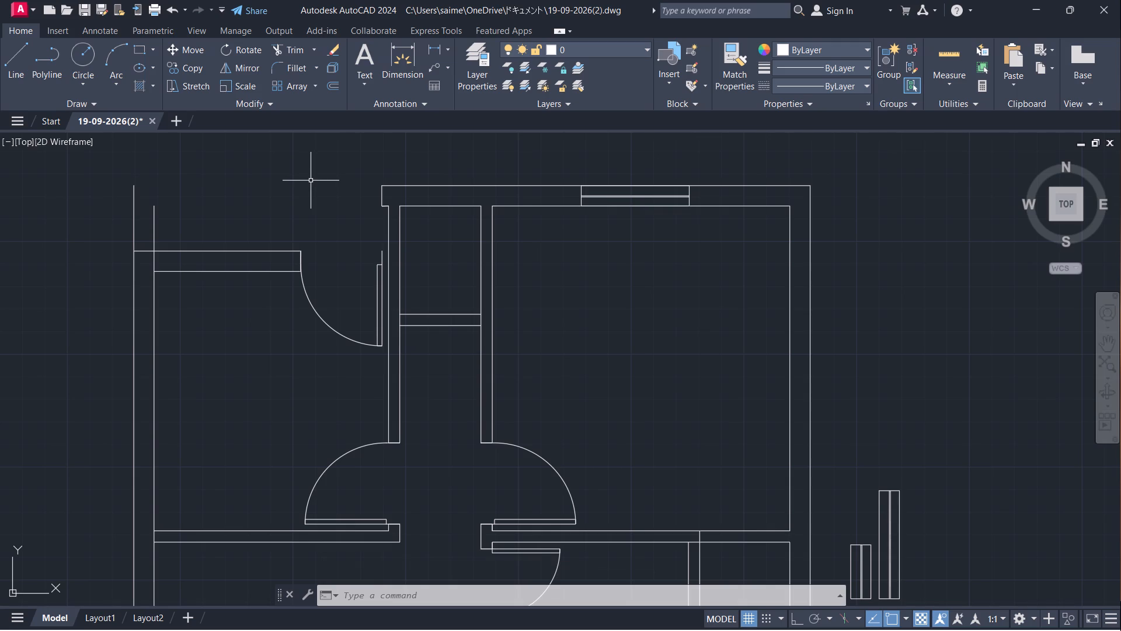
key("l")
key("Return")
left_click(138, 184)
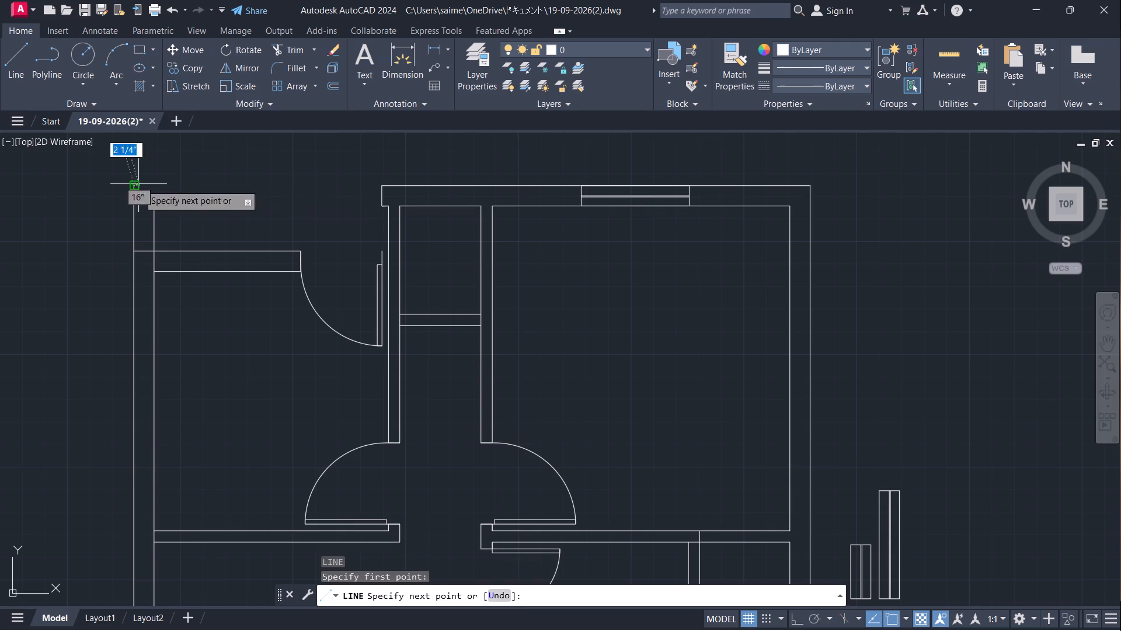
left_click(384, 187)
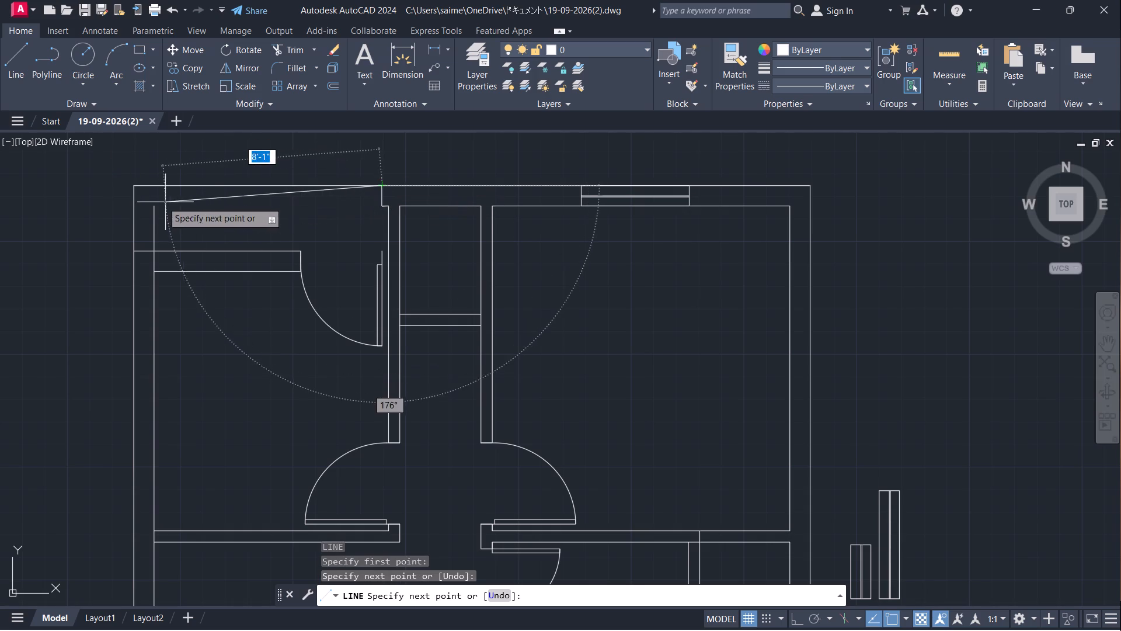
key("Escape")
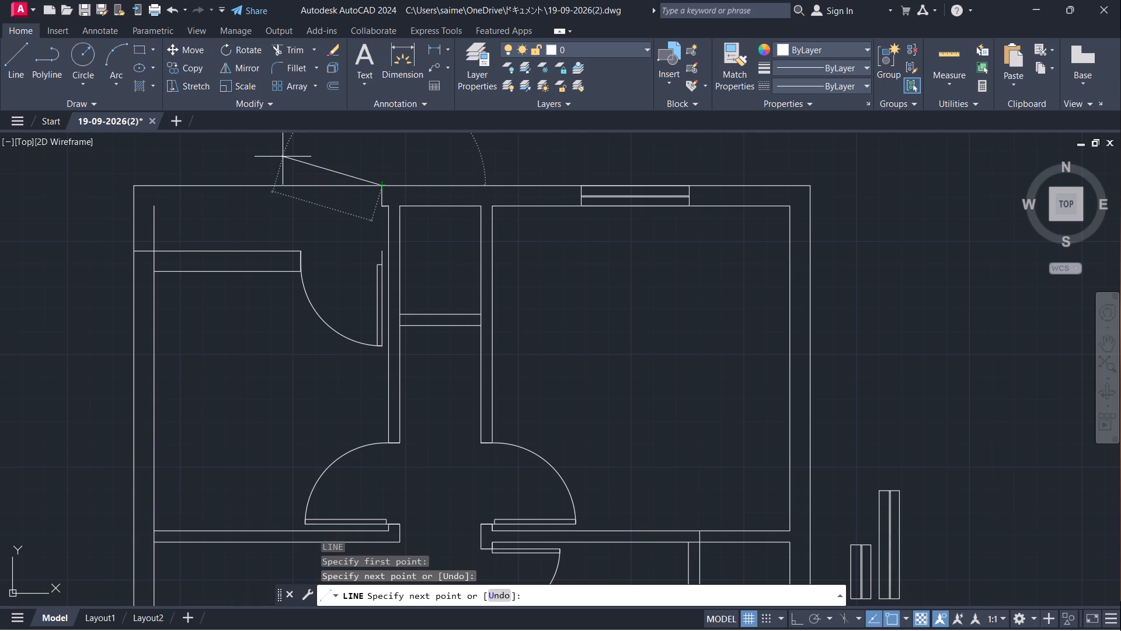
Offset the new top line 5" down into the plan to form a thin wall.
left_click(278, 185)
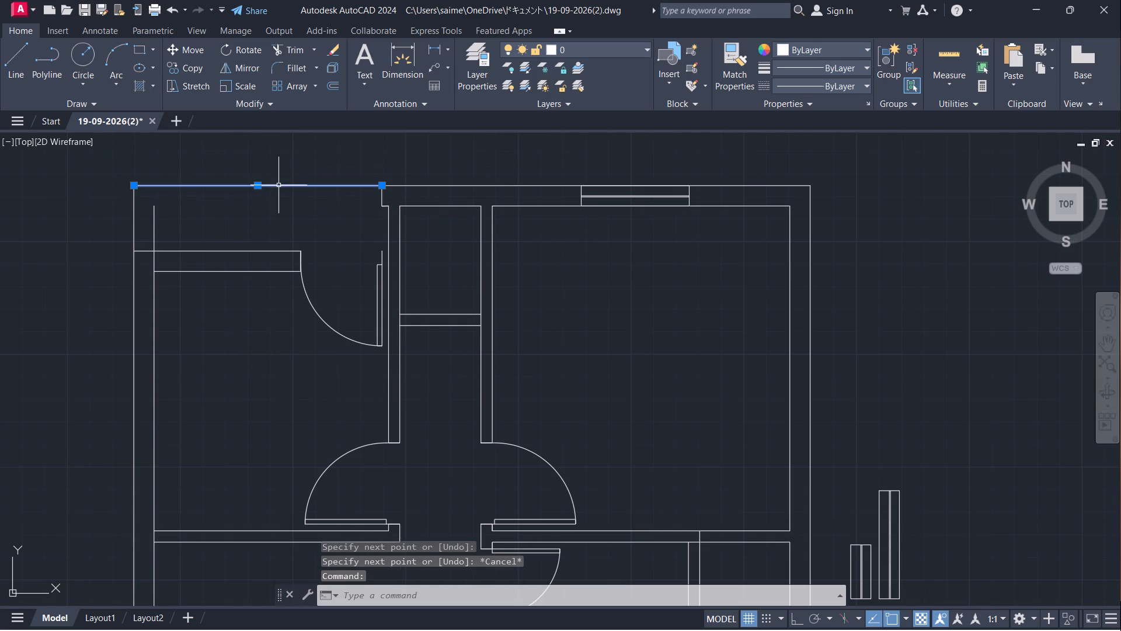
key("o")
key("Return")
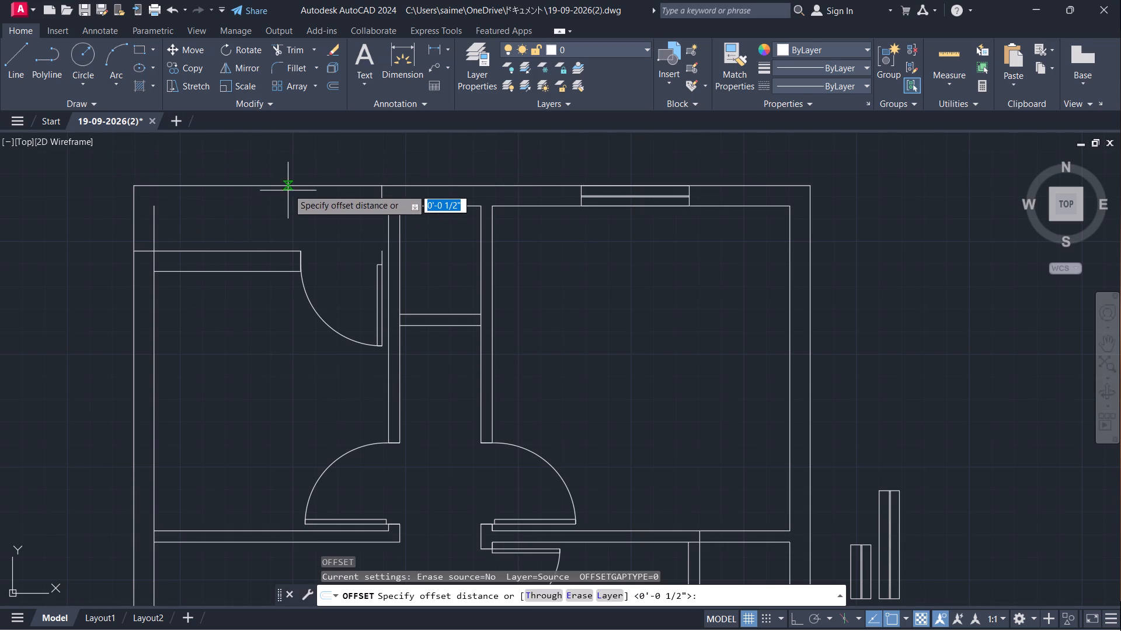
left_click(288, 187)
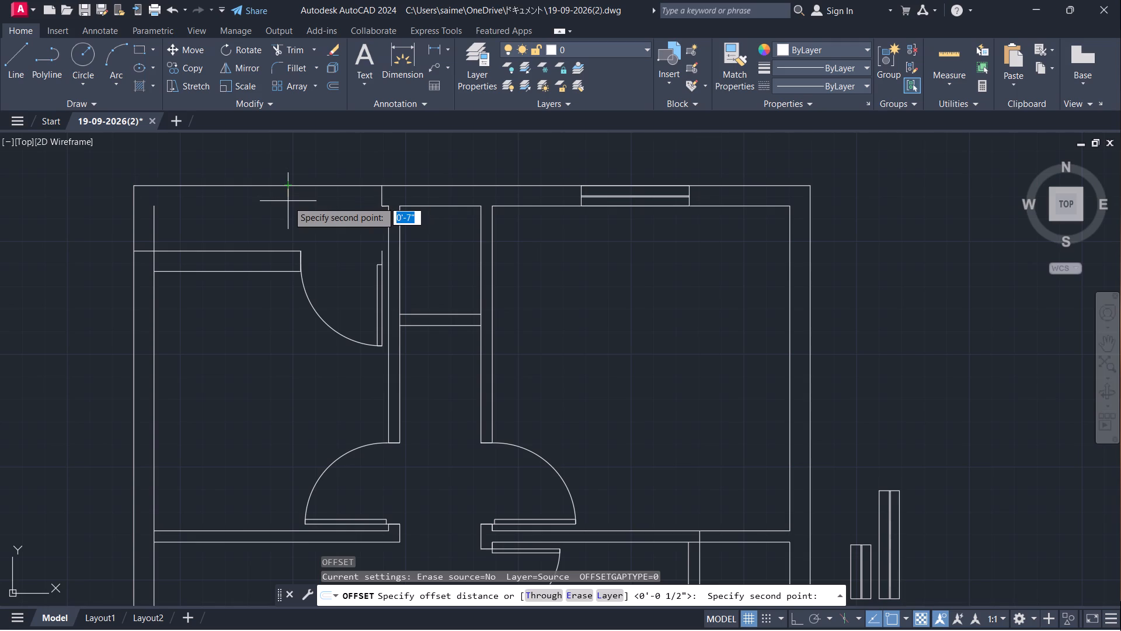
type("5\"")
key("Return")
left_click(287, 203)
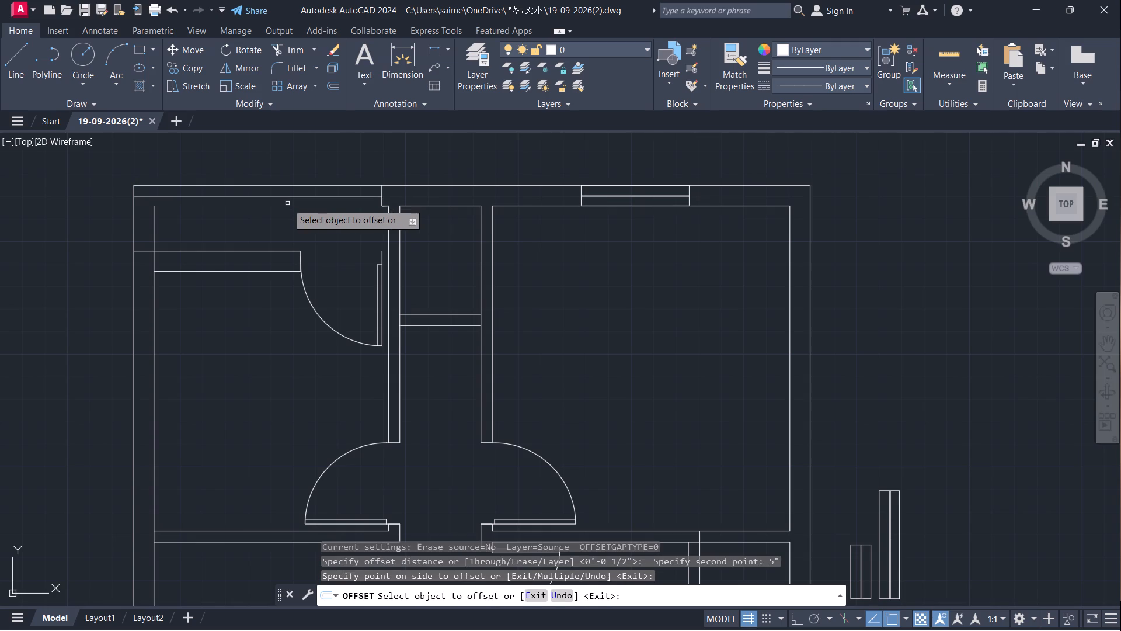
key("Escape")
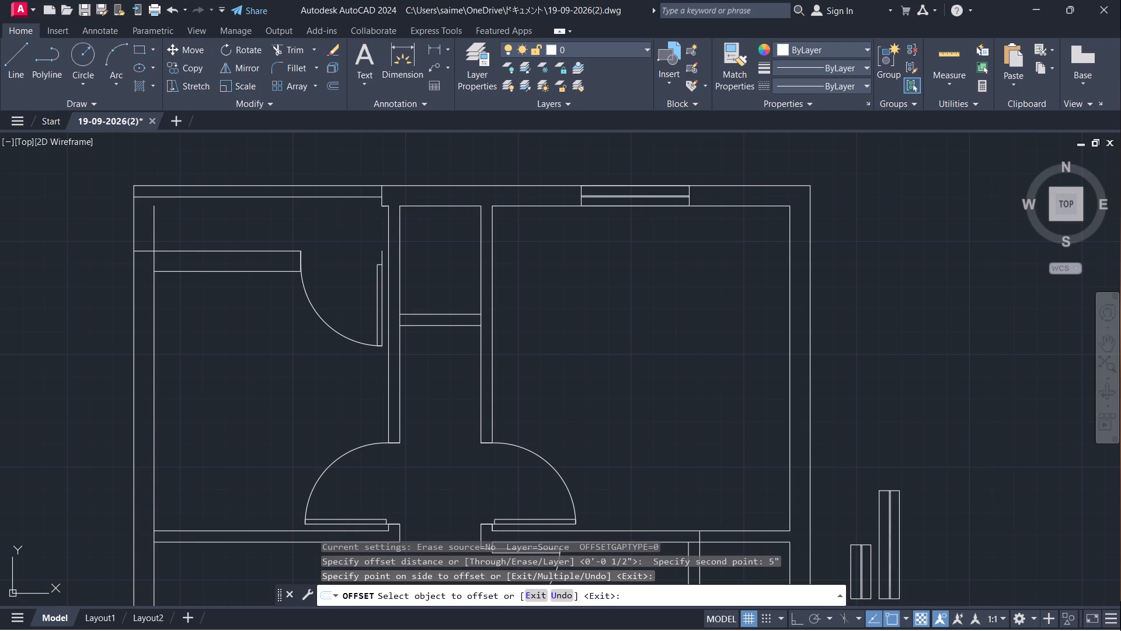
Extend the left outer wall's inner line up to the new thin top wall.
type("EX")
key("Return")
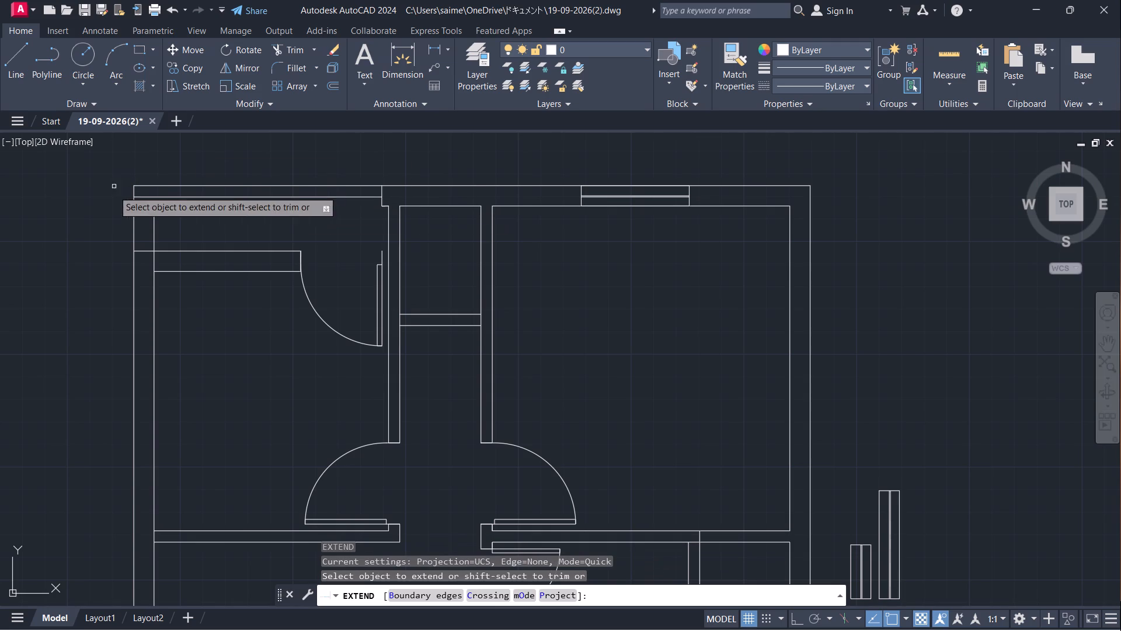
left_click(152, 217)
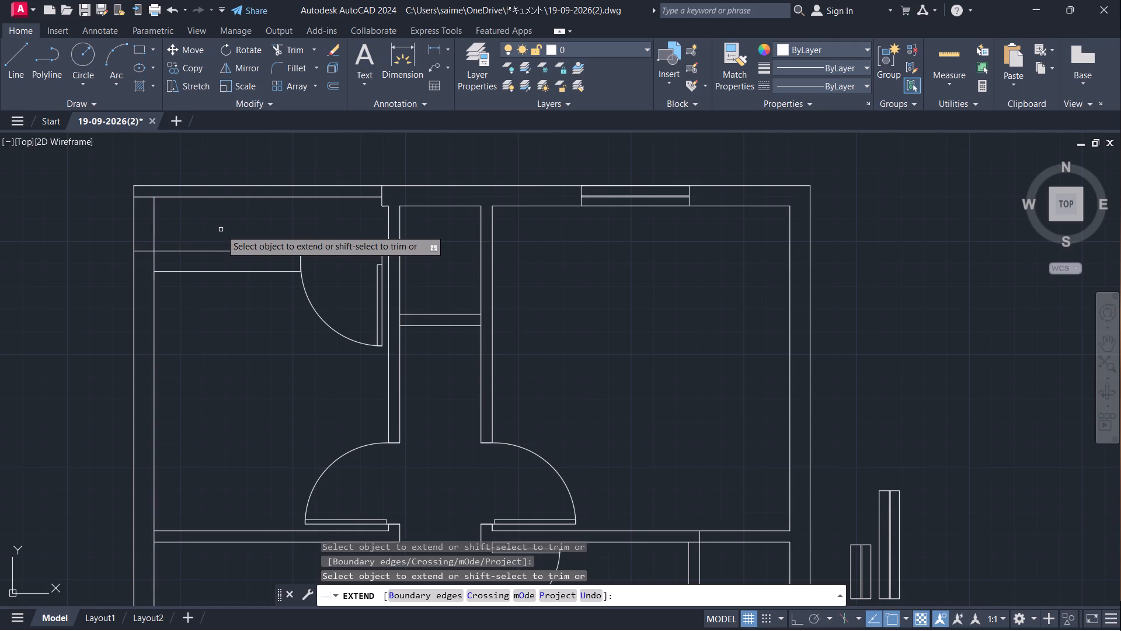
key("Escape")
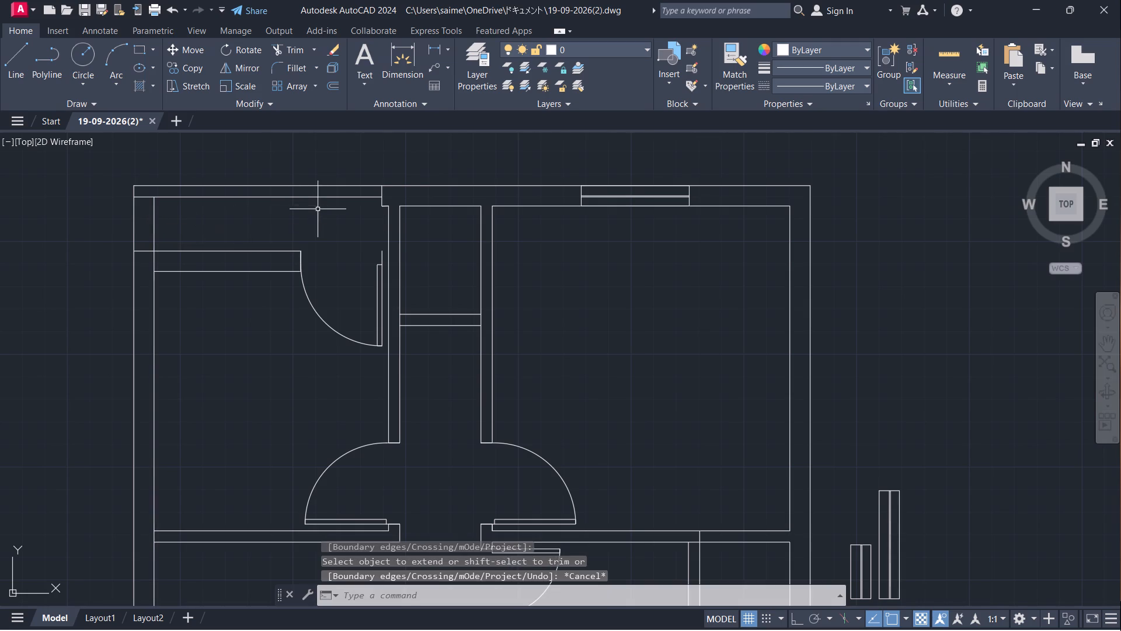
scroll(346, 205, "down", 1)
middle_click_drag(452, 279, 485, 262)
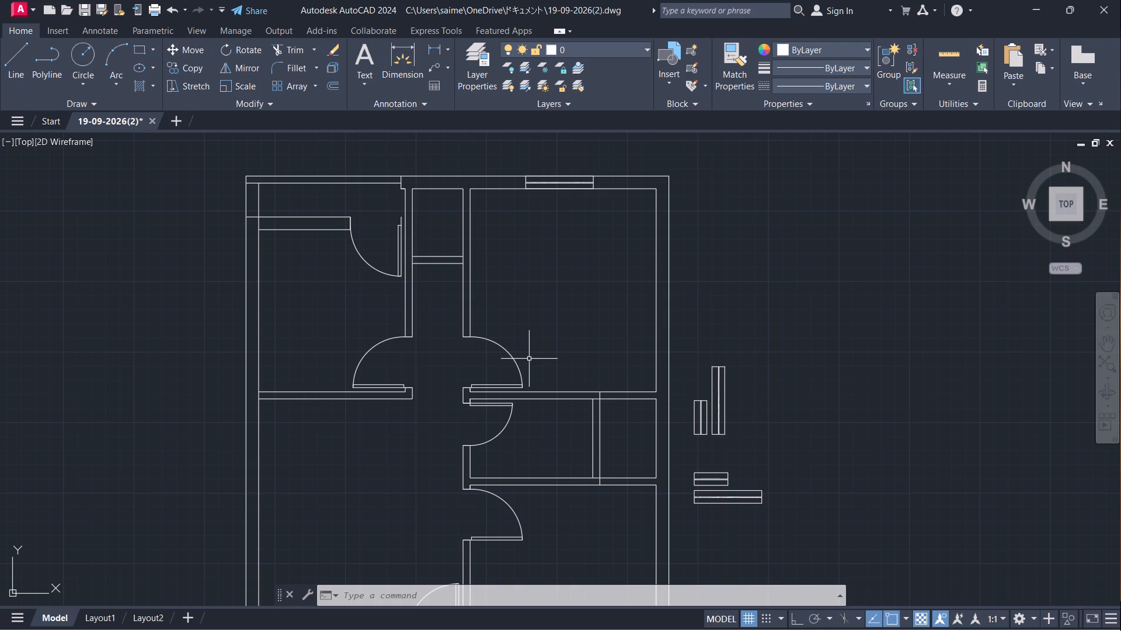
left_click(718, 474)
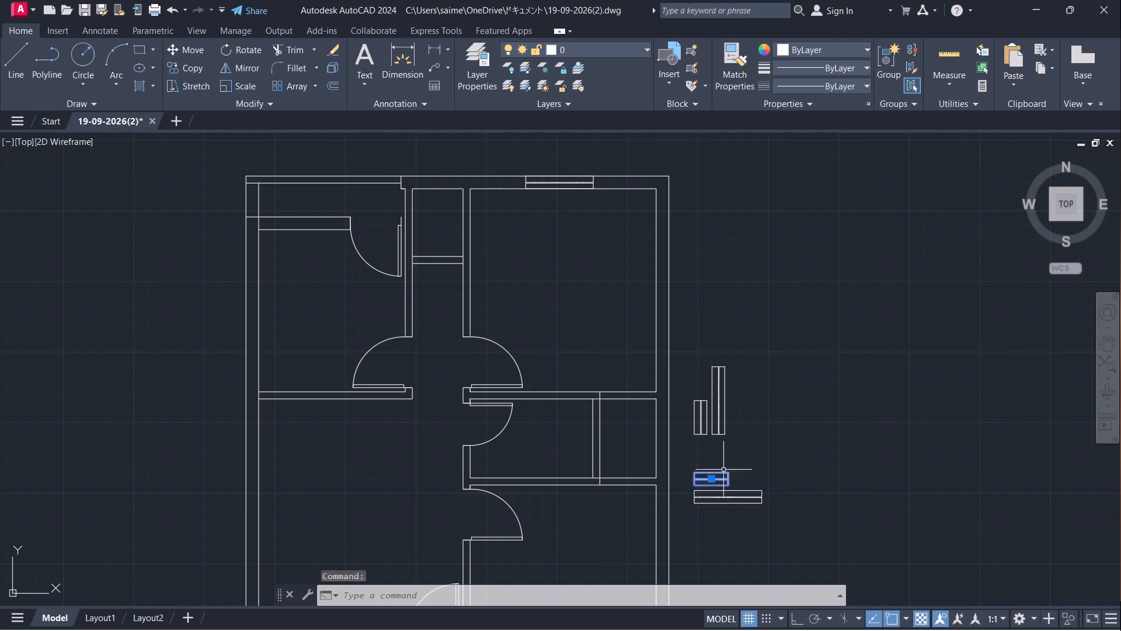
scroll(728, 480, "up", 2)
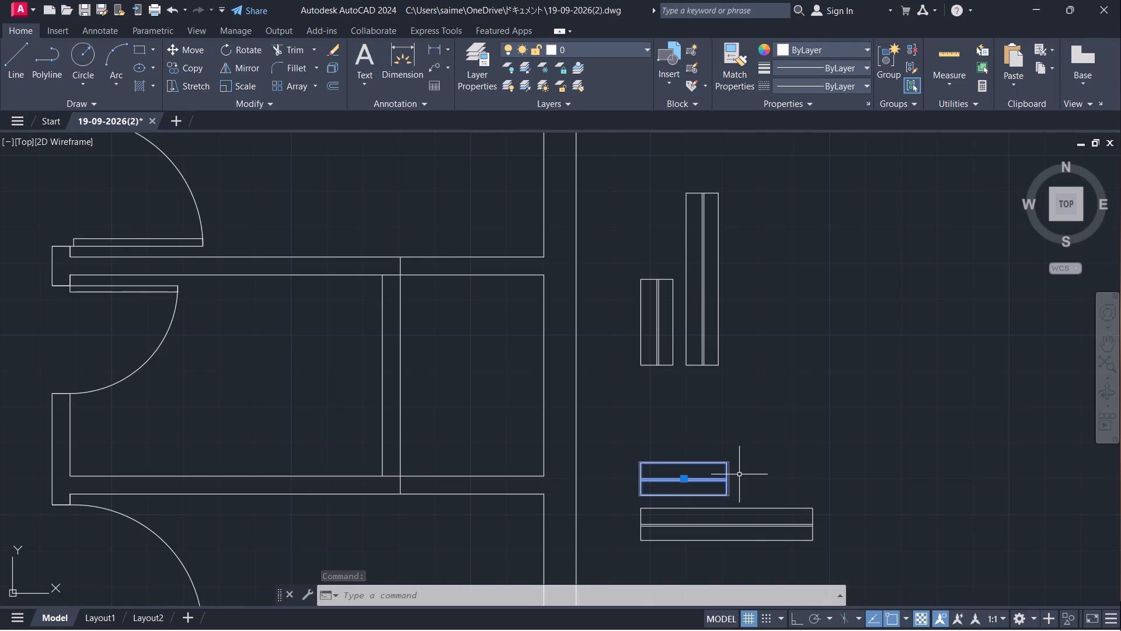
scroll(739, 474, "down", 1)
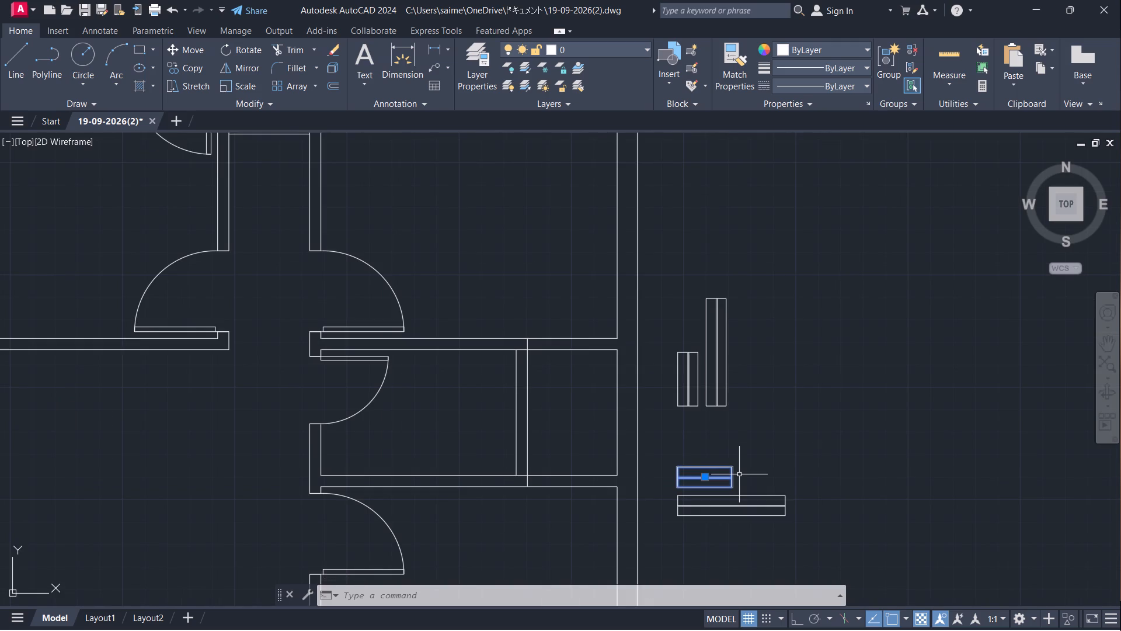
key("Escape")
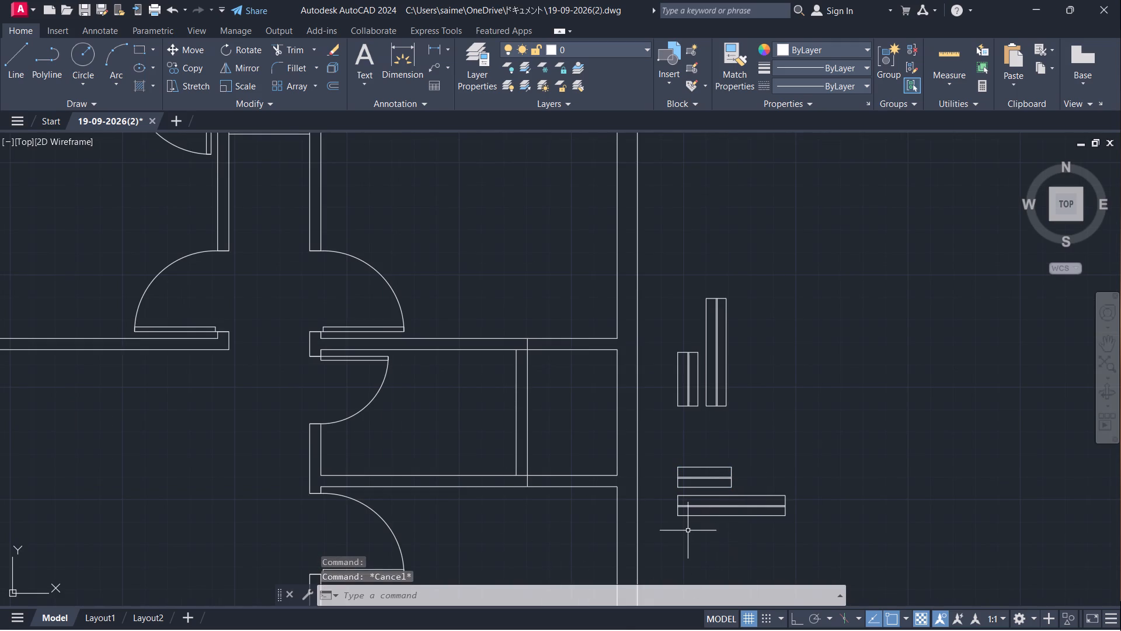
Copy the vertical 4' window by its lower-right corner into the left outer wall: one in the upper room, two in the middle room, one in the lower room.
scroll(688, 531, "down", 1)
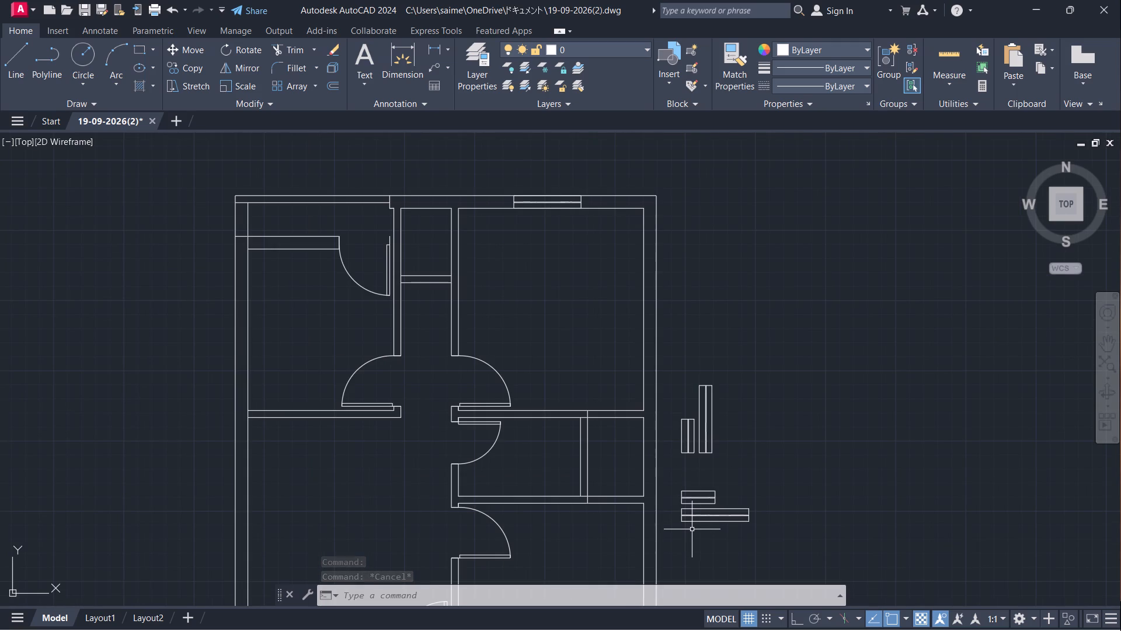
left_click(711, 451)
type("CO")
key("Return")
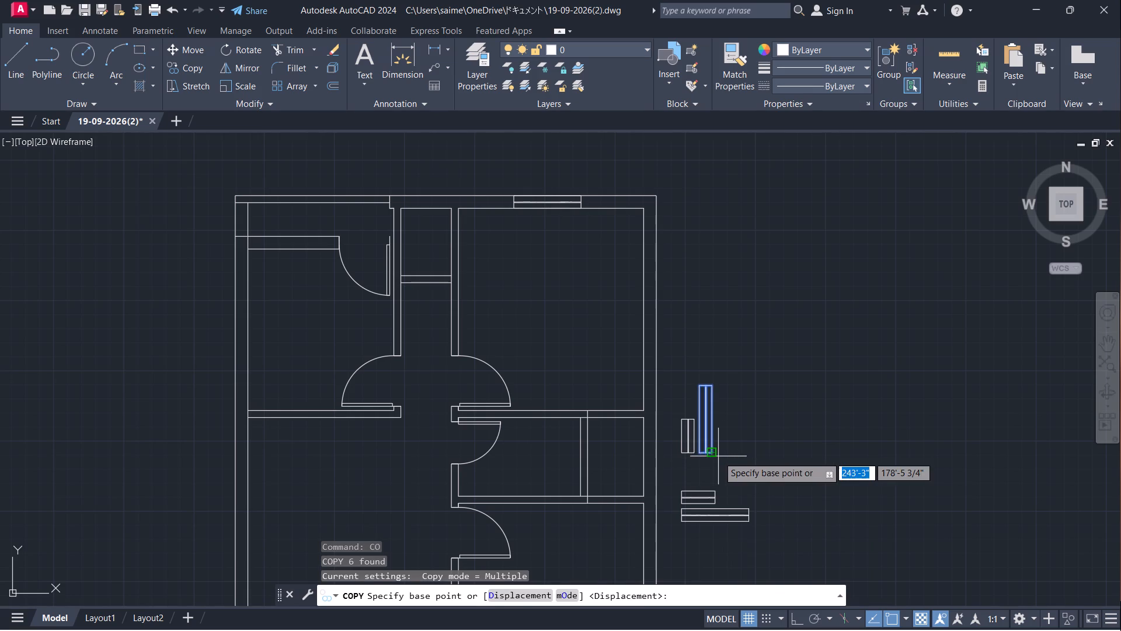
left_click(718, 456)
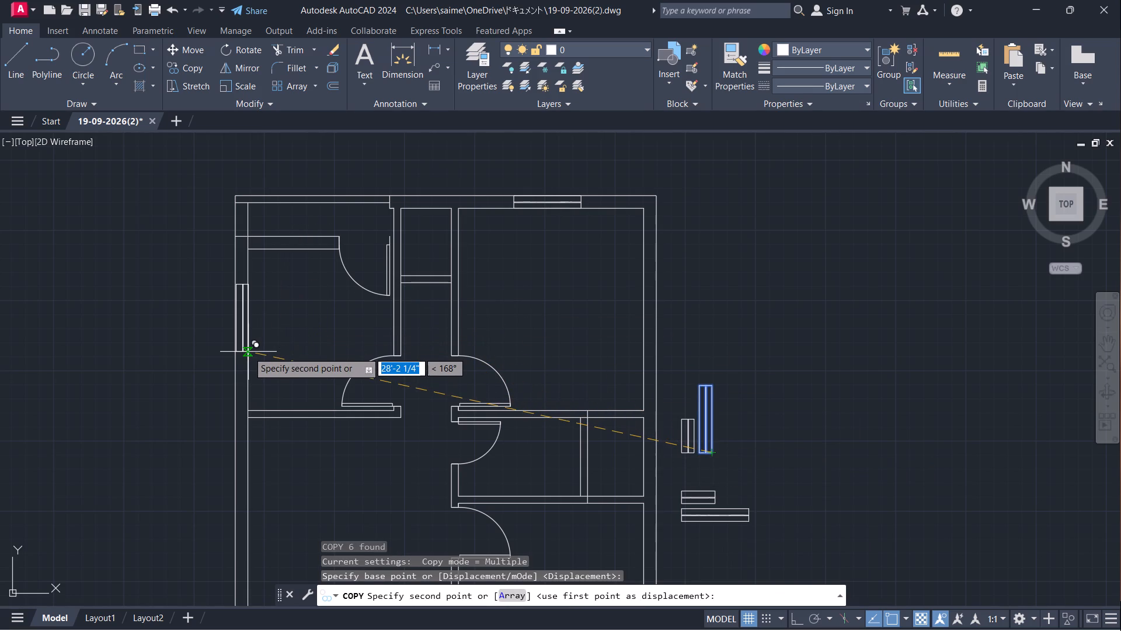
left_click(248, 359)
middle_click_drag(325, 375, 406, 183)
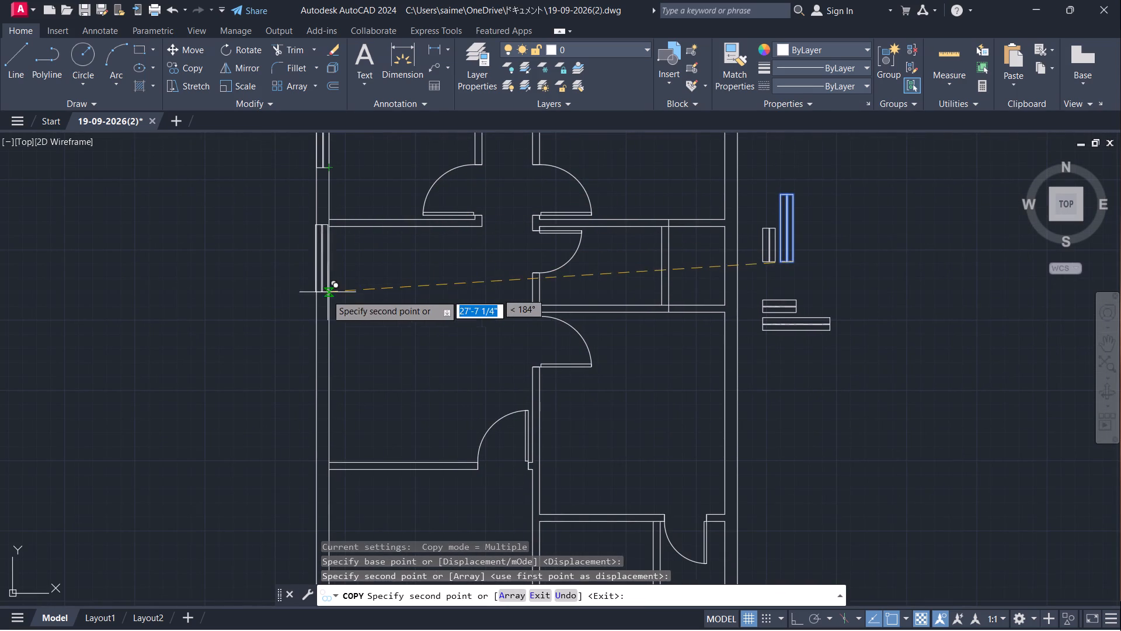
left_click(328, 301)
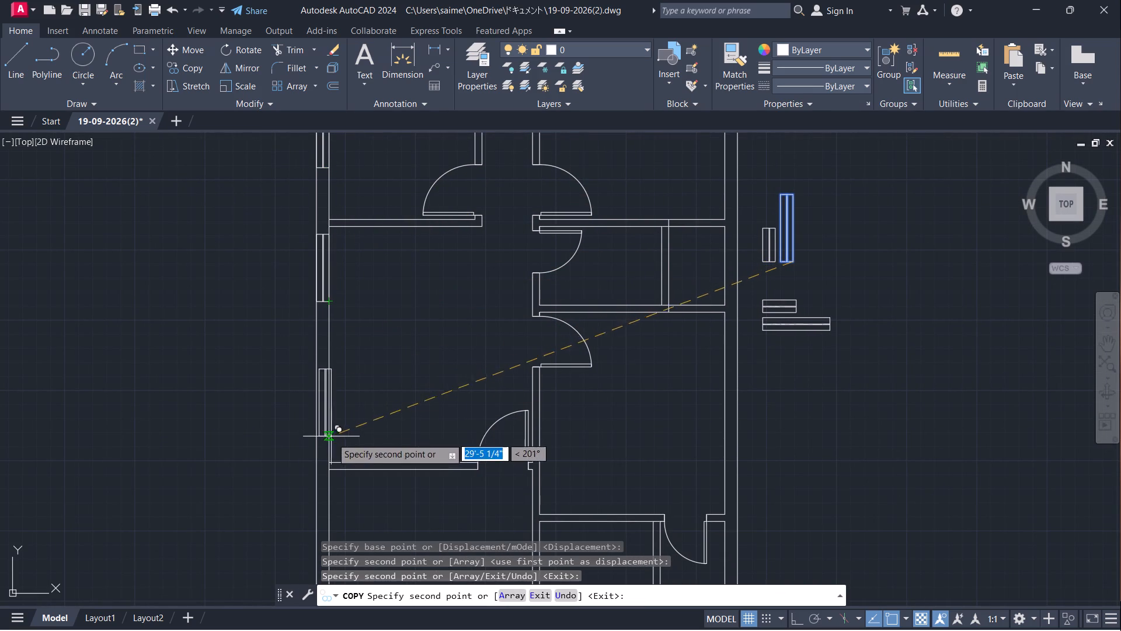
left_click(329, 454)
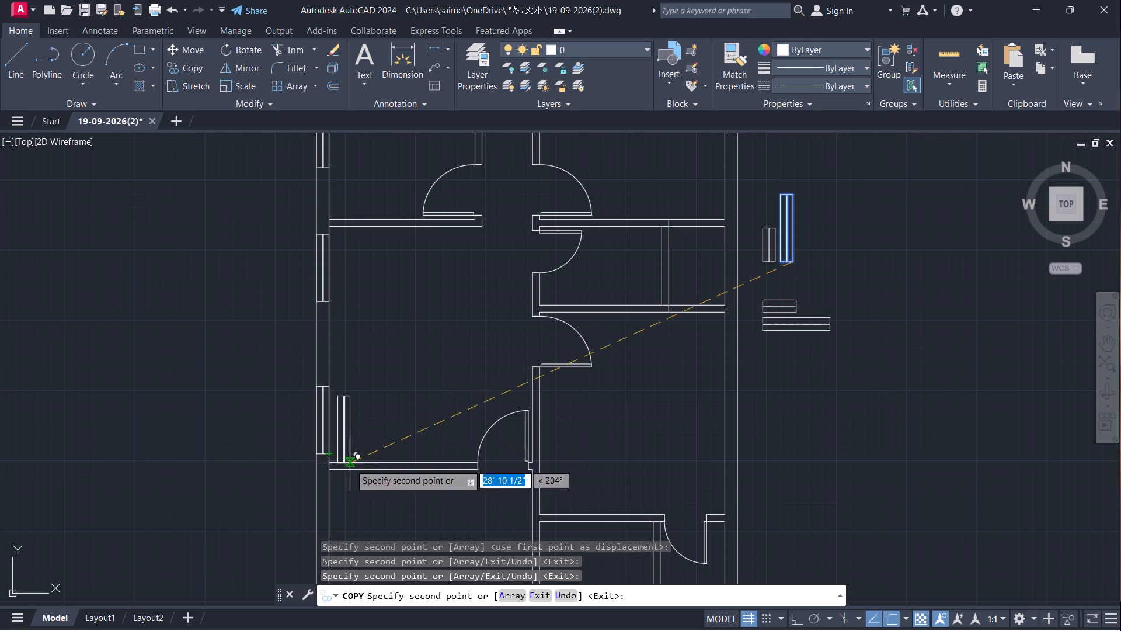
middle_click_drag(373, 469, 366, 273)
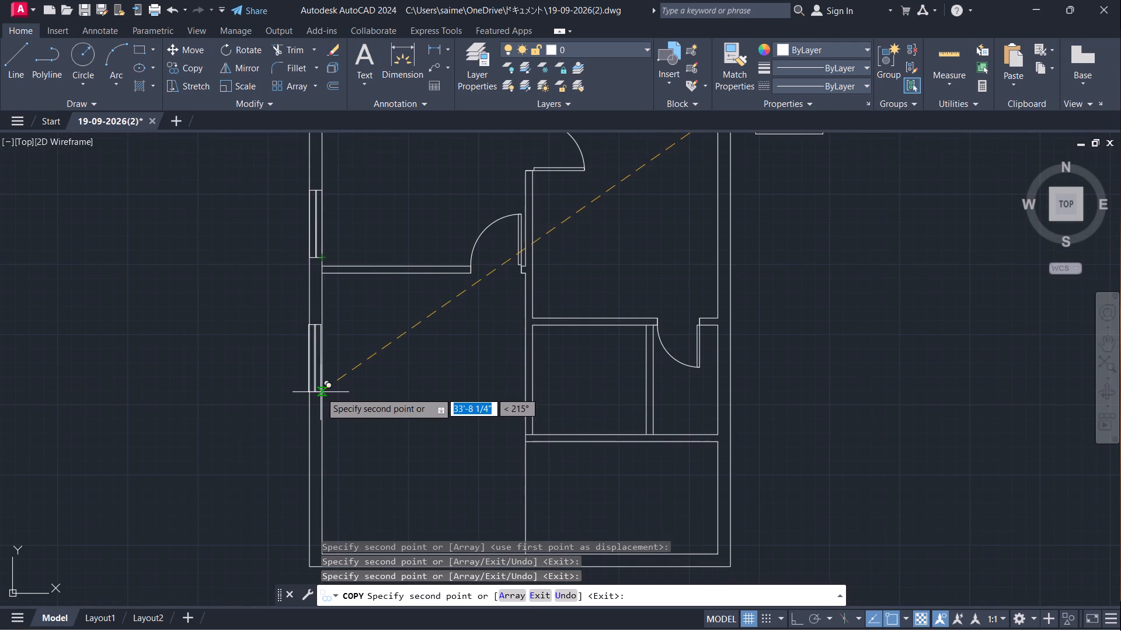
left_click(321, 393)
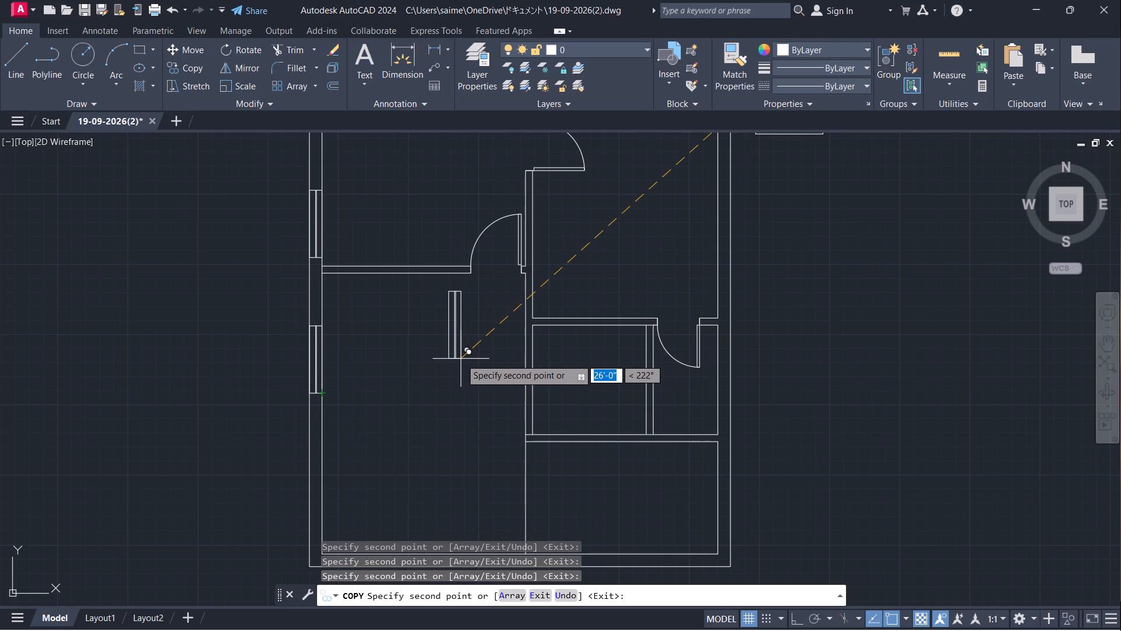
Place two more copies of the vertical 4' window in the right outer wall, at the upper-right room and the large room below the small rooms.
scroll(650, 345, "down", 2)
middle_click_drag(661, 329, 544, 376)
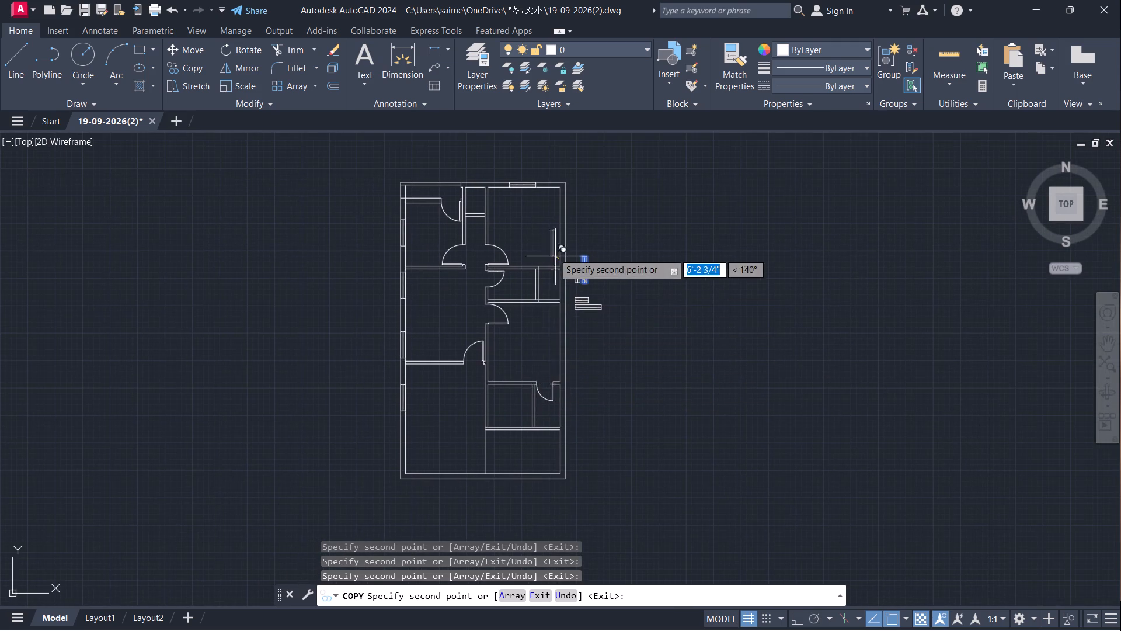
scroll(562, 241, "up", 2)
left_click(573, 235)
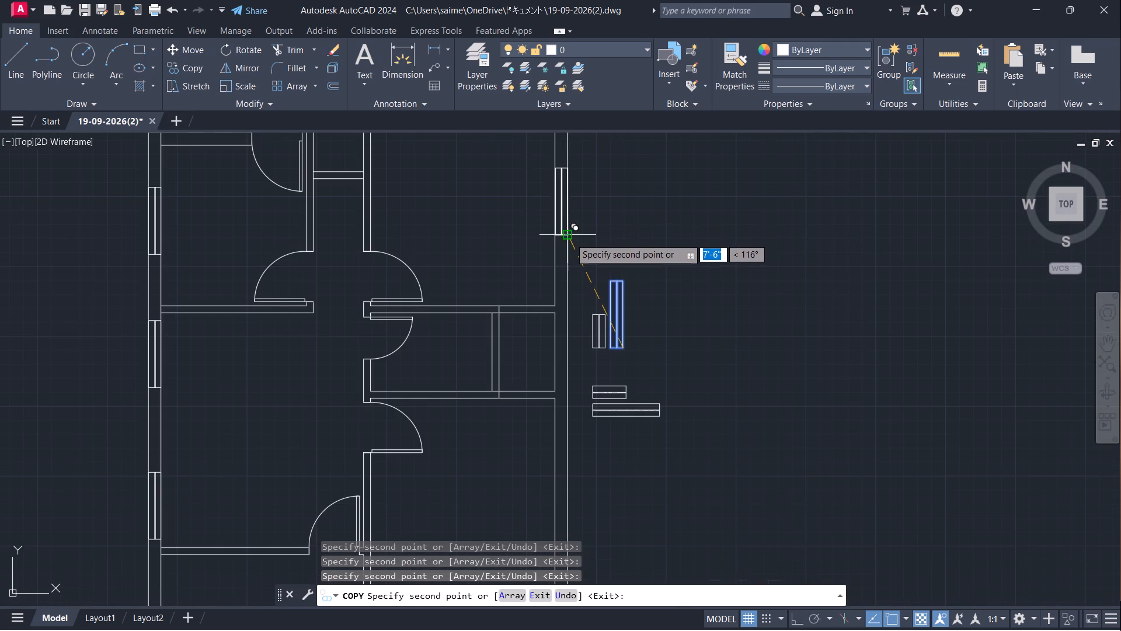
middle_click_drag(523, 490, 508, 407)
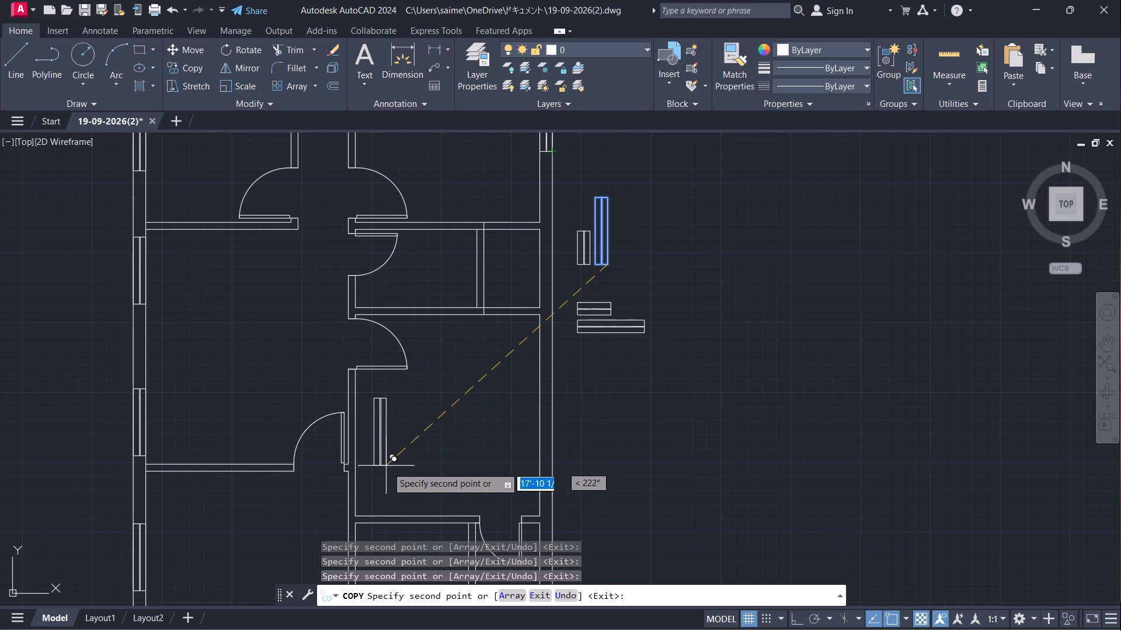
left_click(552, 449)
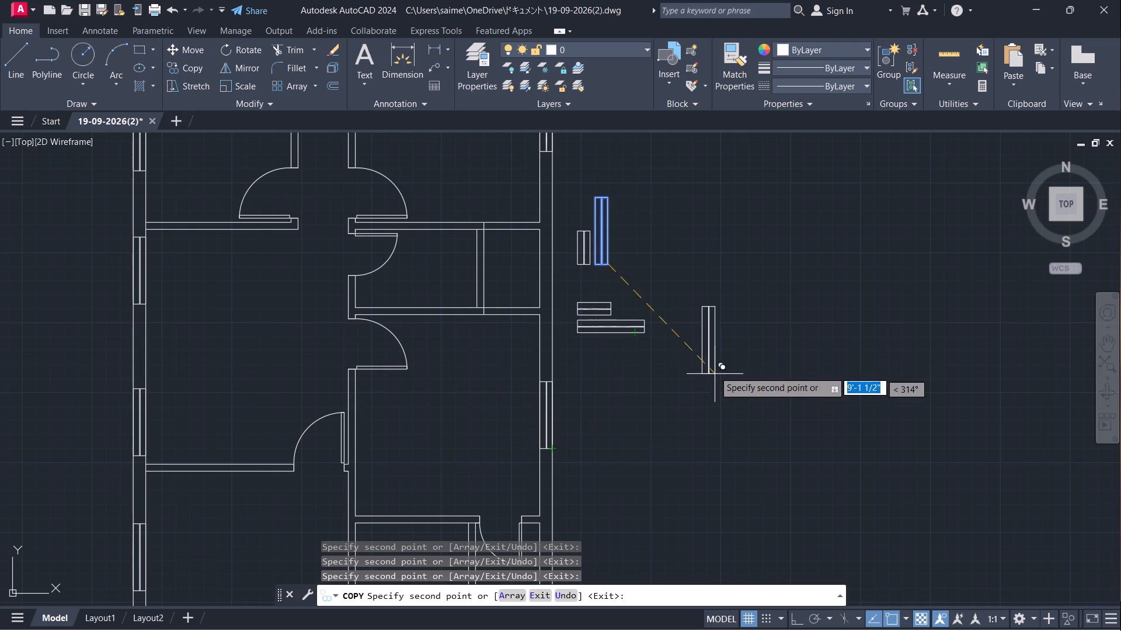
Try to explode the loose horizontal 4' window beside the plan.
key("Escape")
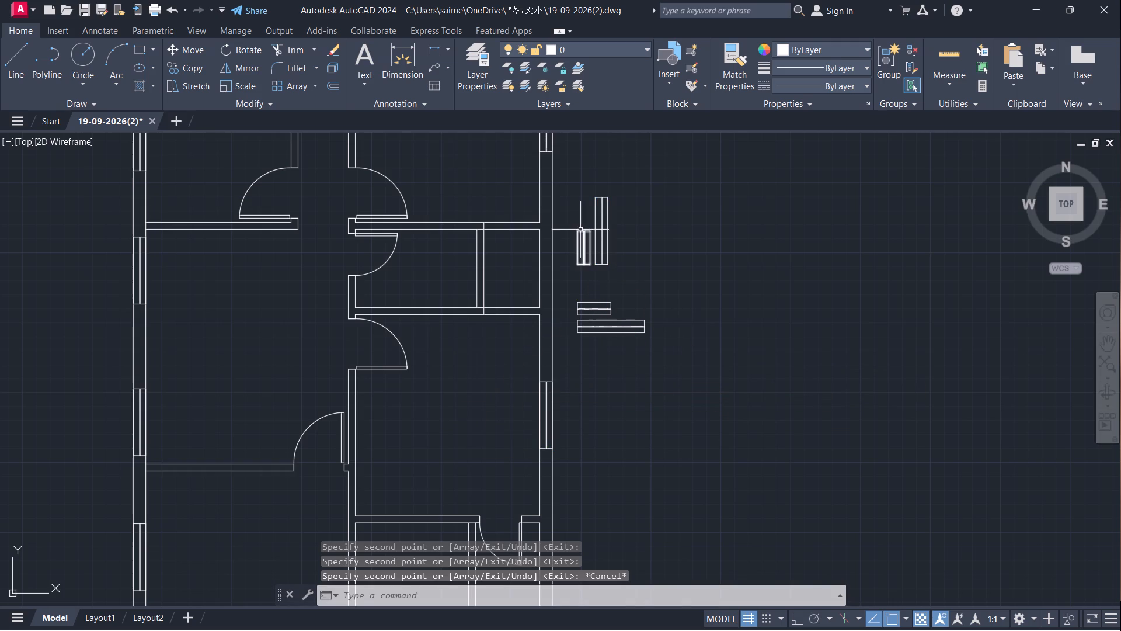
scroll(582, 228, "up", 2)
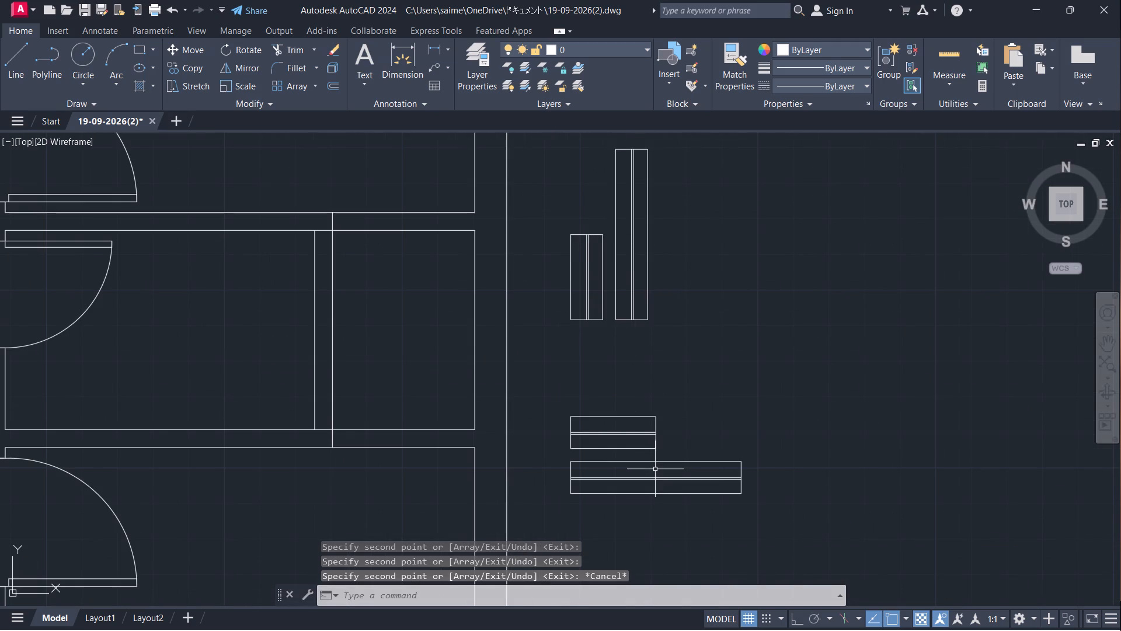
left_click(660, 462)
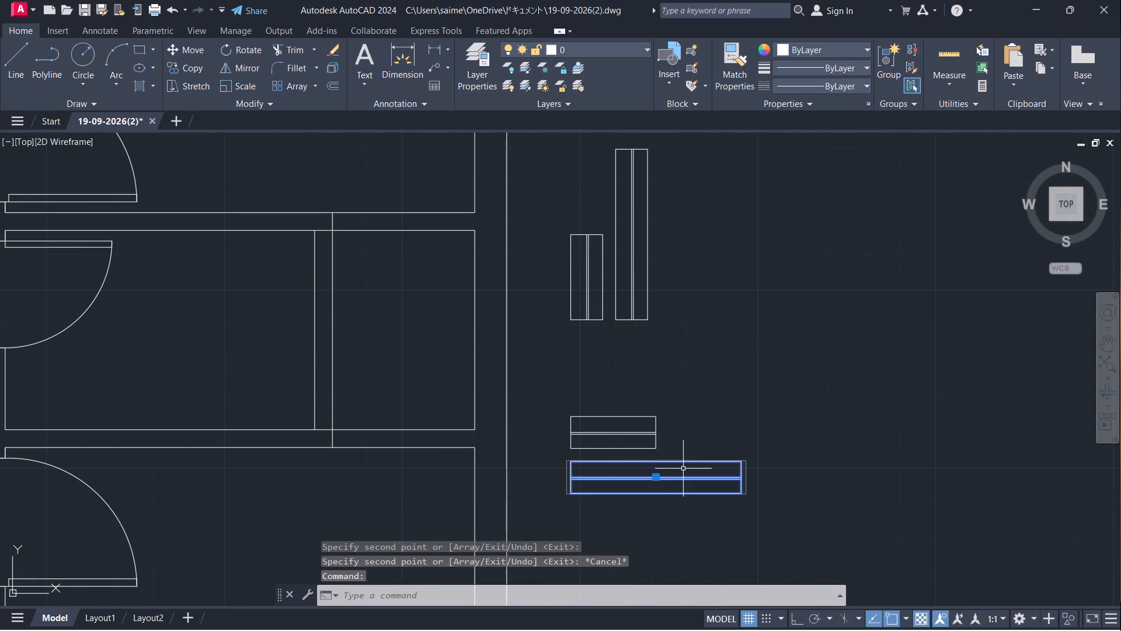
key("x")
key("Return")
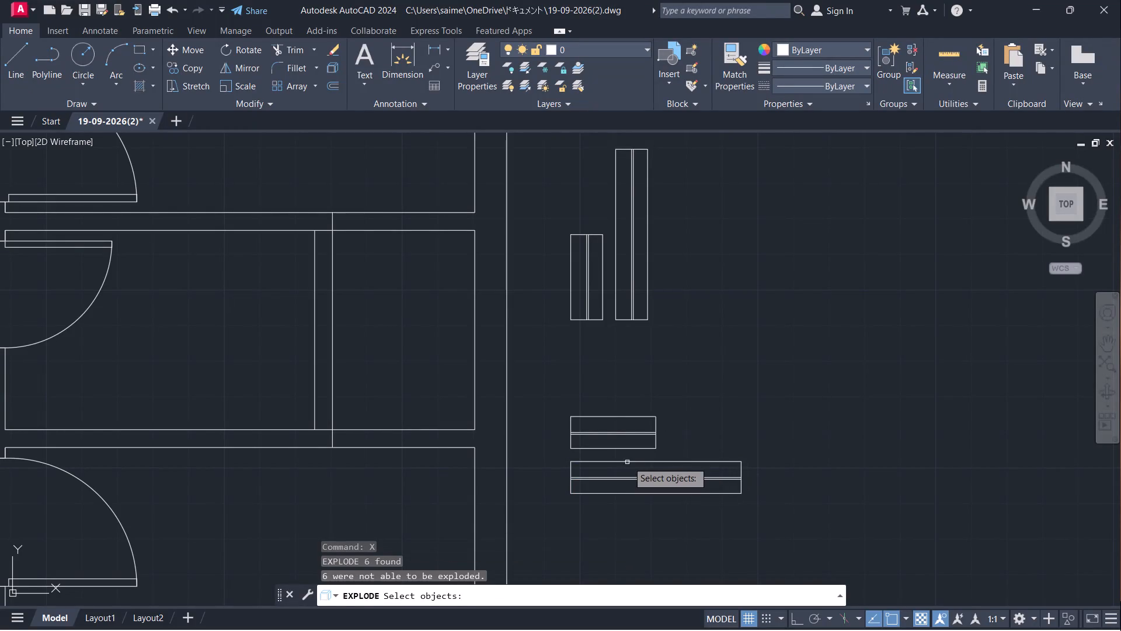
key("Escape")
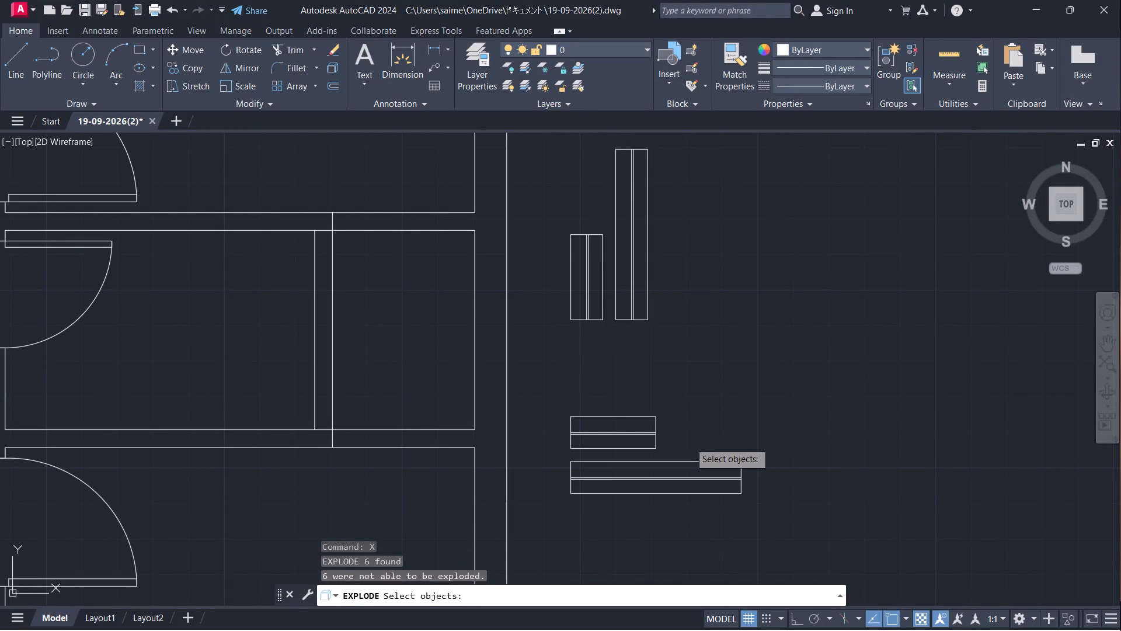
Scale the loose horizontal 4' window from its upper-left corner, using its short side as reference length, to a 5" depth.
type("SVC")
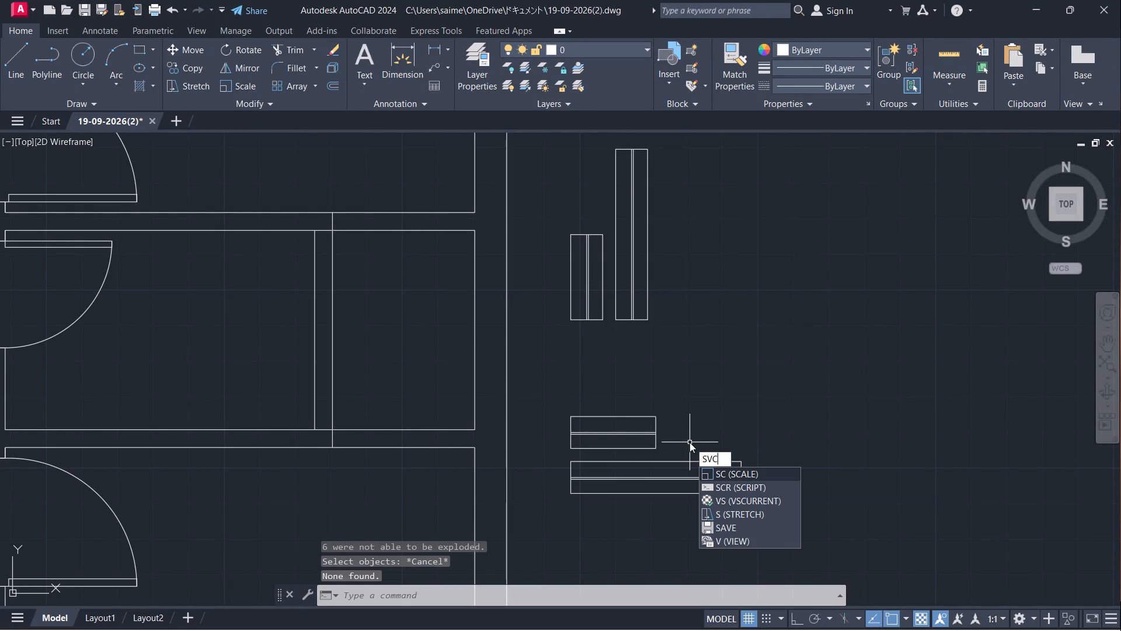
key("BackSpace")
key("BackSpace")
key("c")
key("Return")
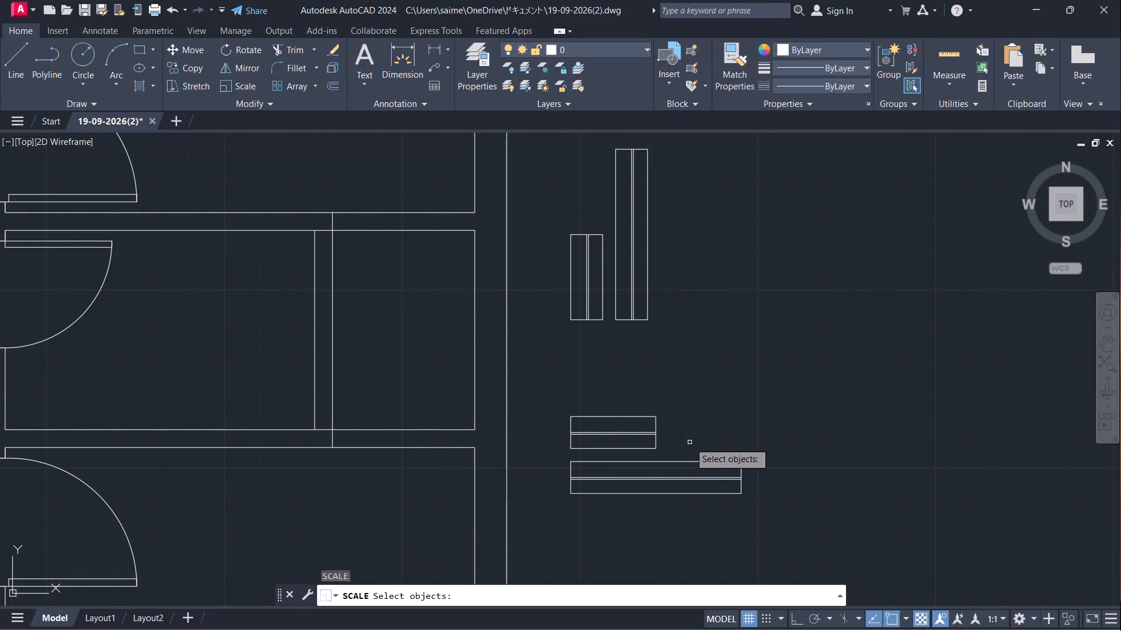
left_click(656, 476)
key("Return")
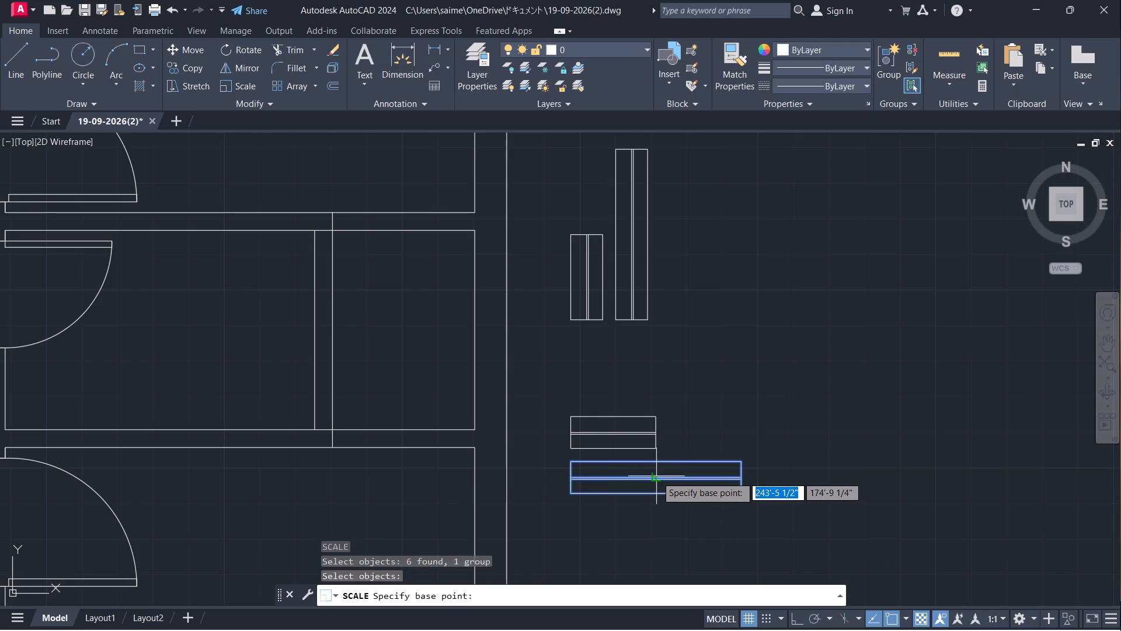
left_click(573, 460)
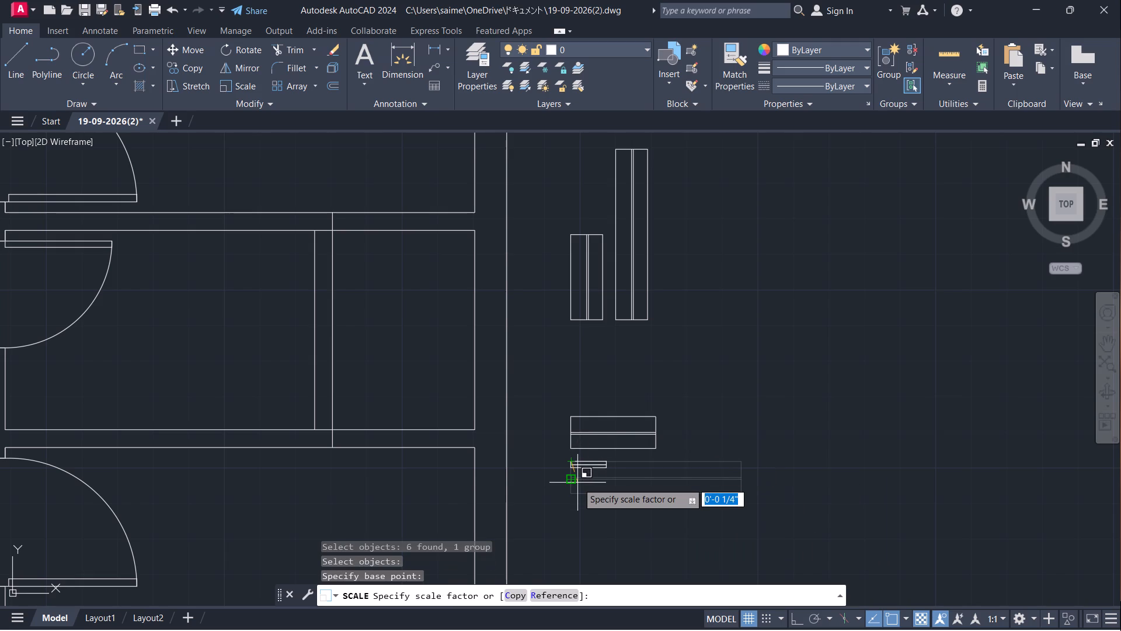
key("r")
key("Return")
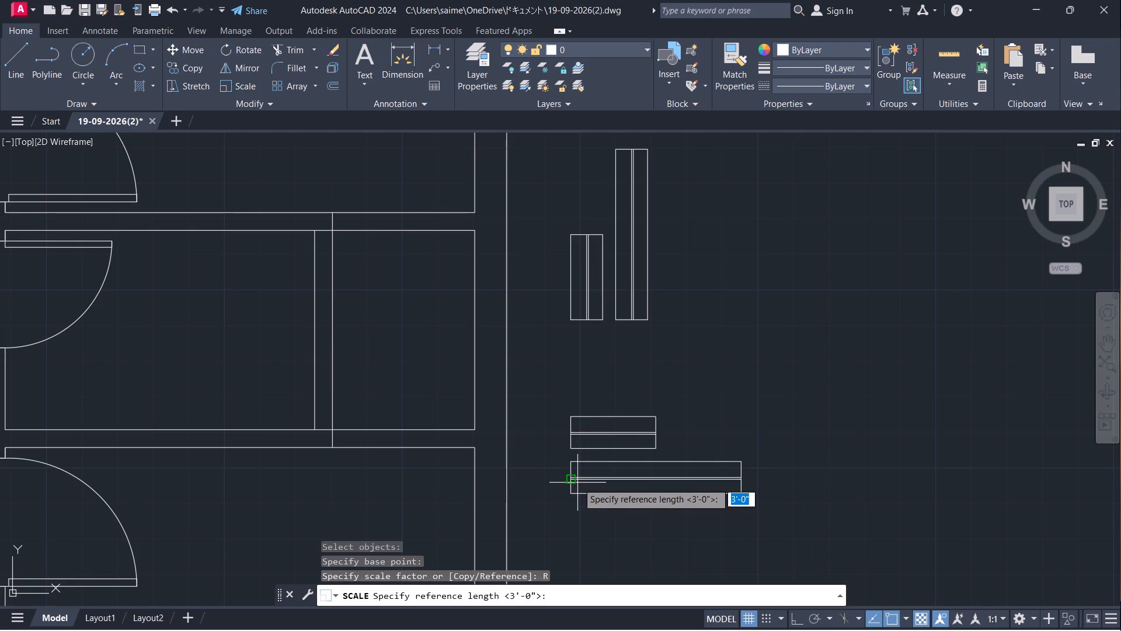
left_click(573, 464)
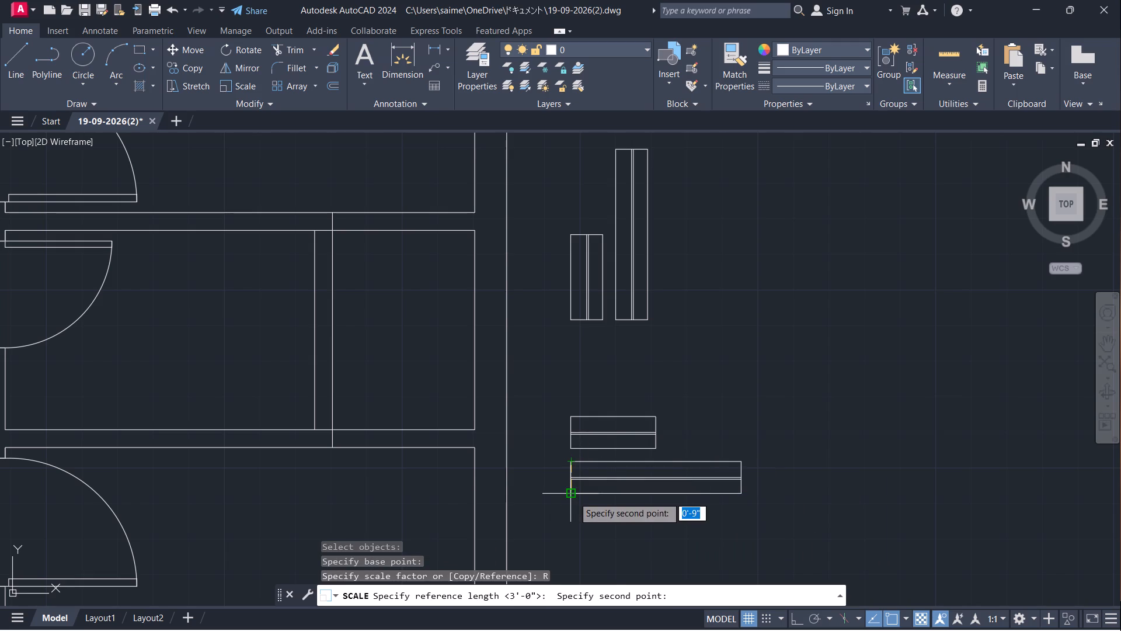
left_click(573, 497)
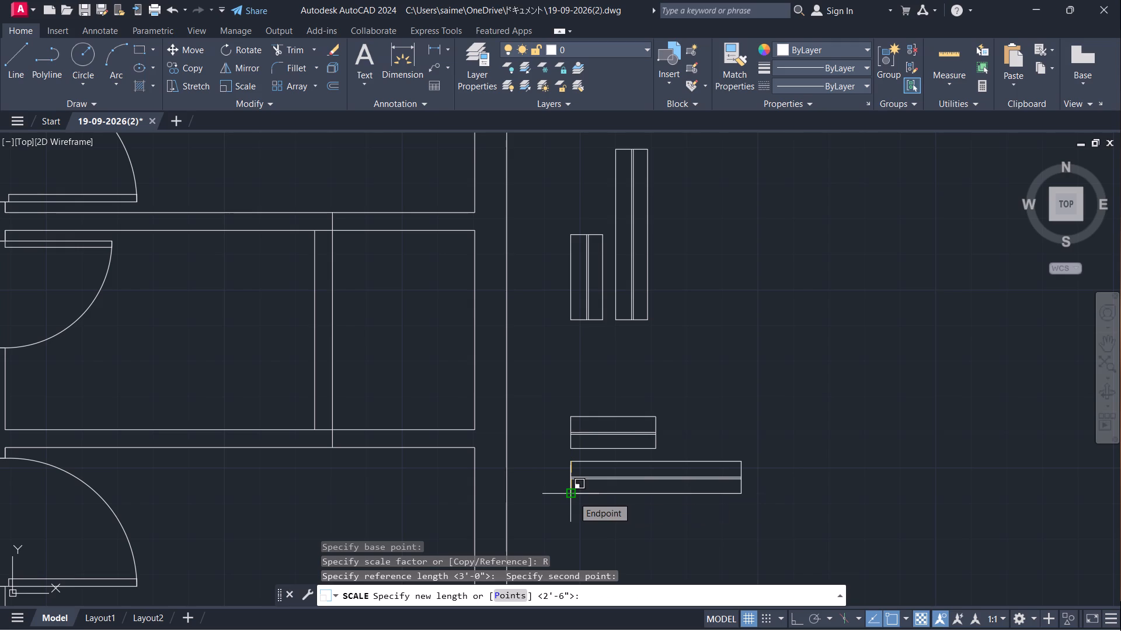
type("5\"")
key("Return")
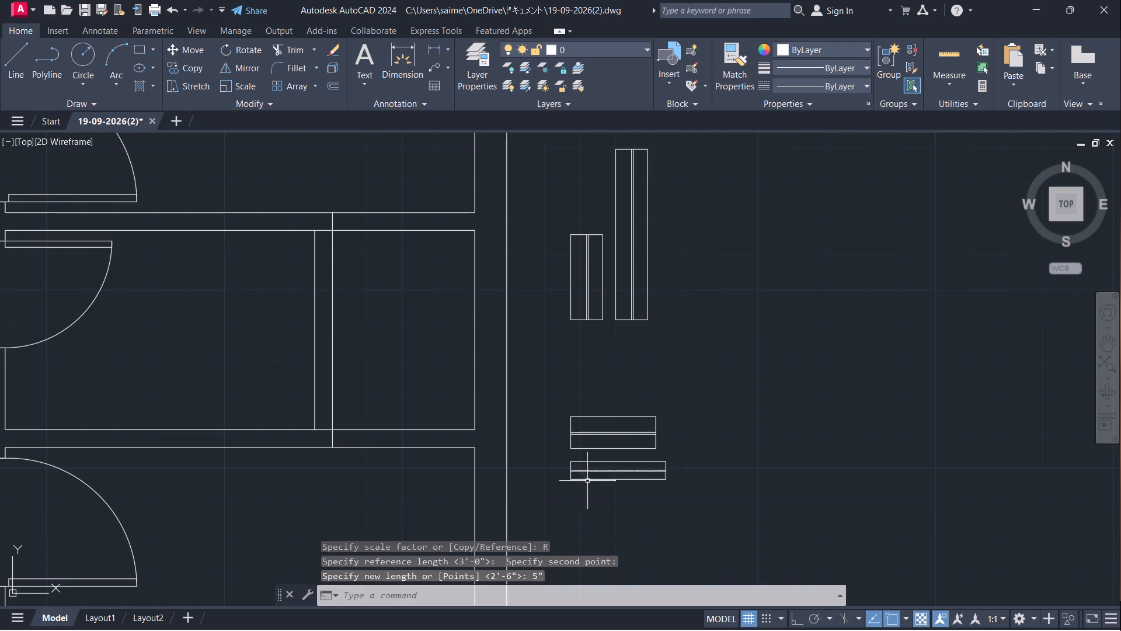
Copy the 5" deep horizontal window by its upper-left corner into the small right-hand room's upper and lower partitions.
left_click(577, 470)
type("CO")
key("Return")
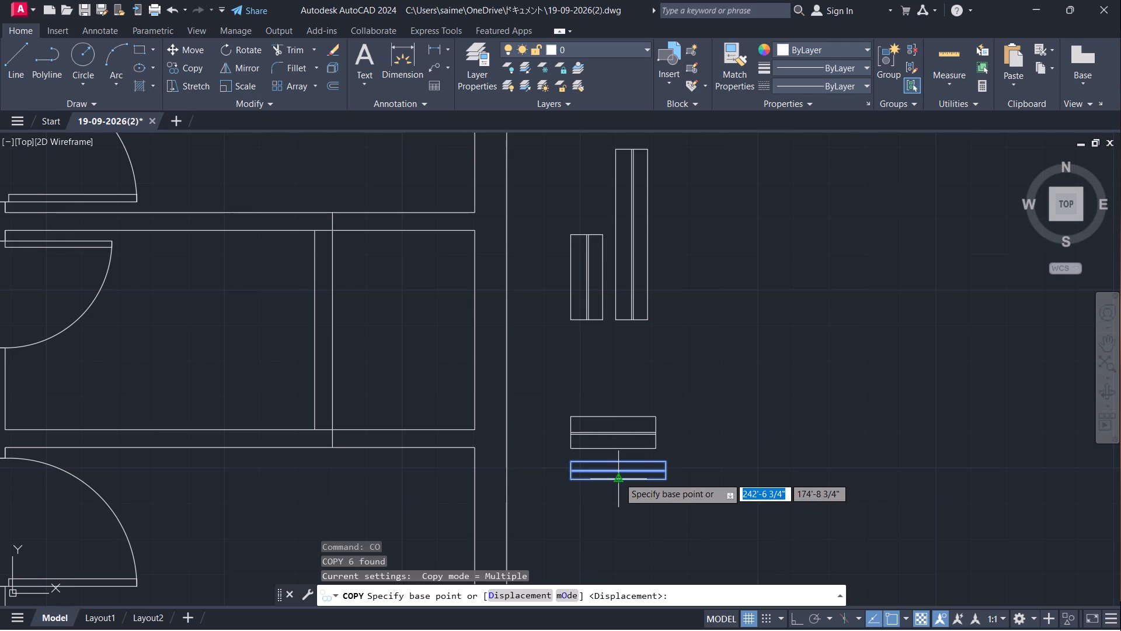
scroll(619, 477, "up", 2)
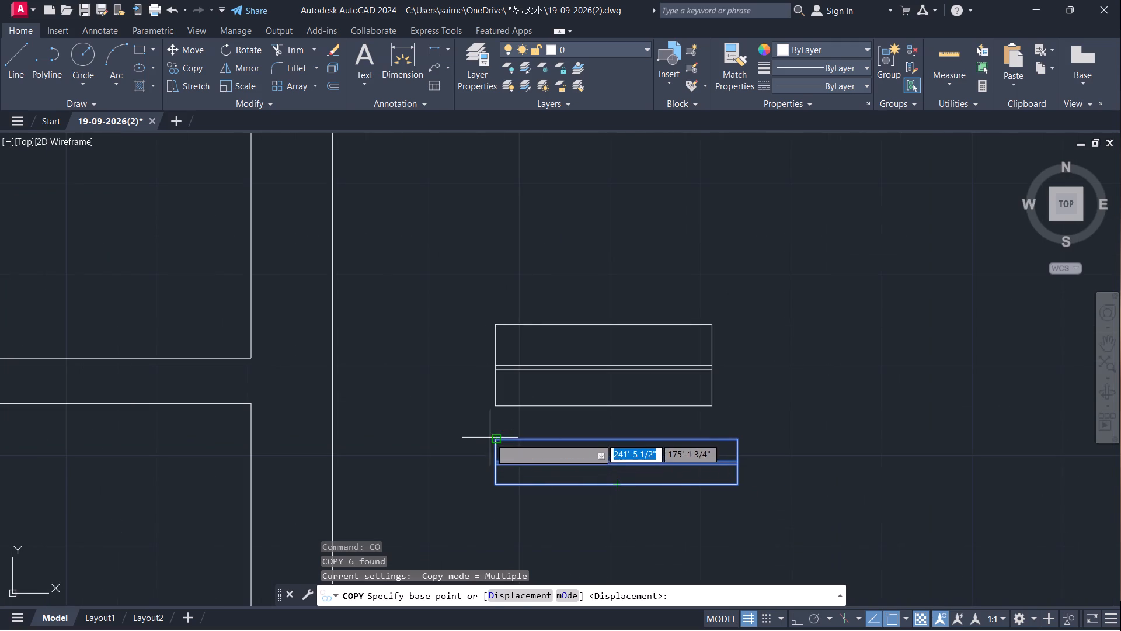
left_click(490, 438)
scroll(399, 341, "down", 4)
scroll(322, 249, "up", 3)
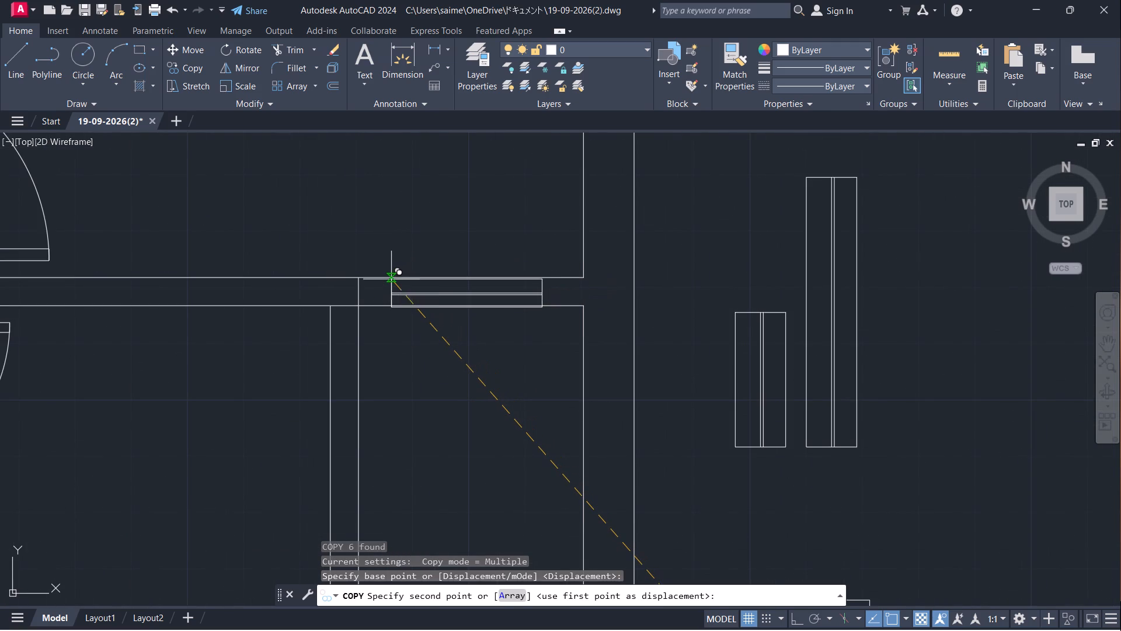
left_click(391, 279)
scroll(479, 279, "down", 2)
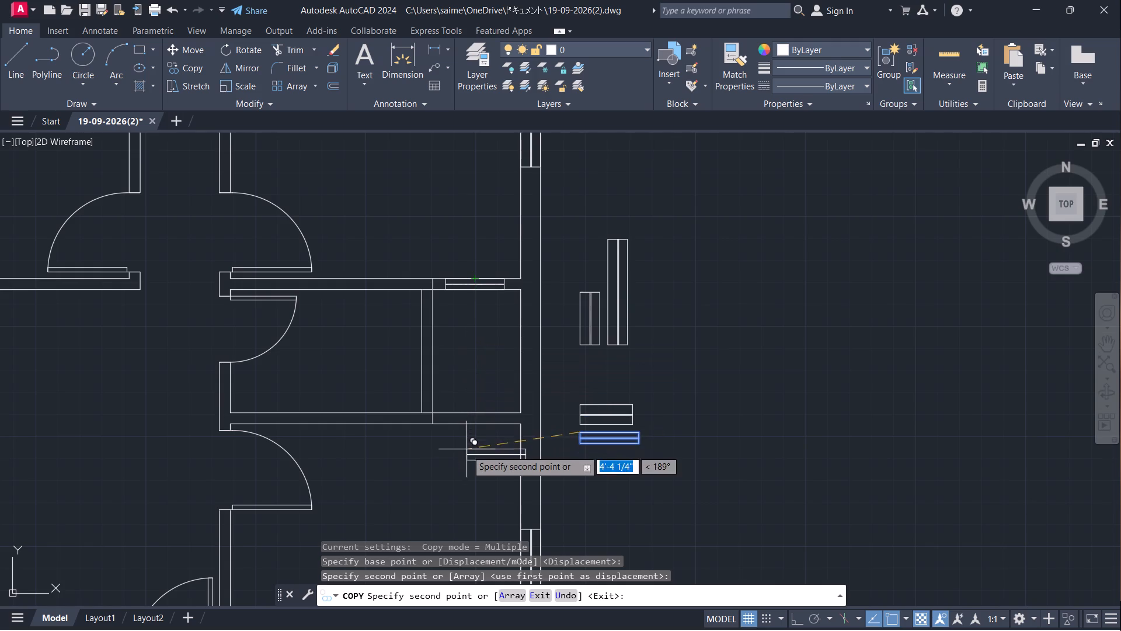
scroll(464, 428, "up", 1)
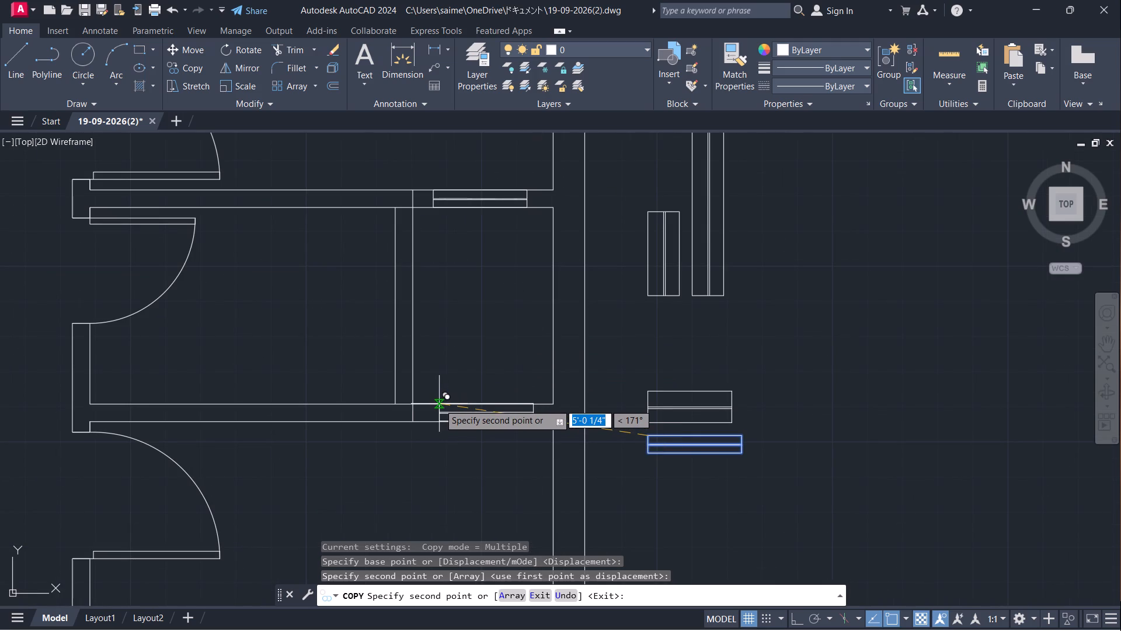
left_click(439, 405)
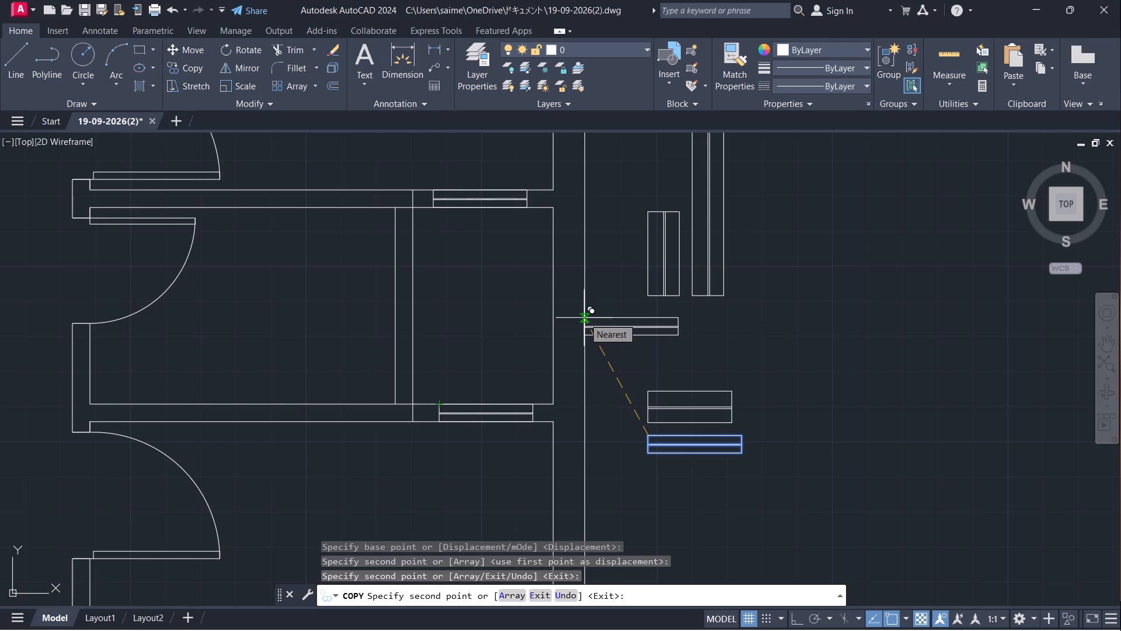
scroll(585, 317, "down", 1)
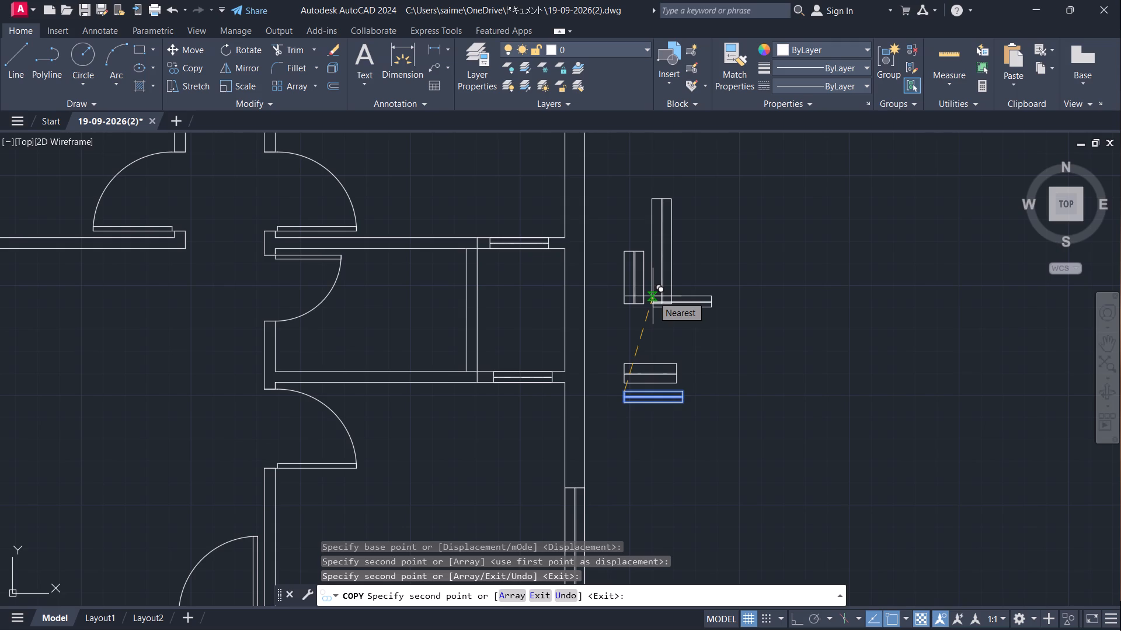
key("Escape")
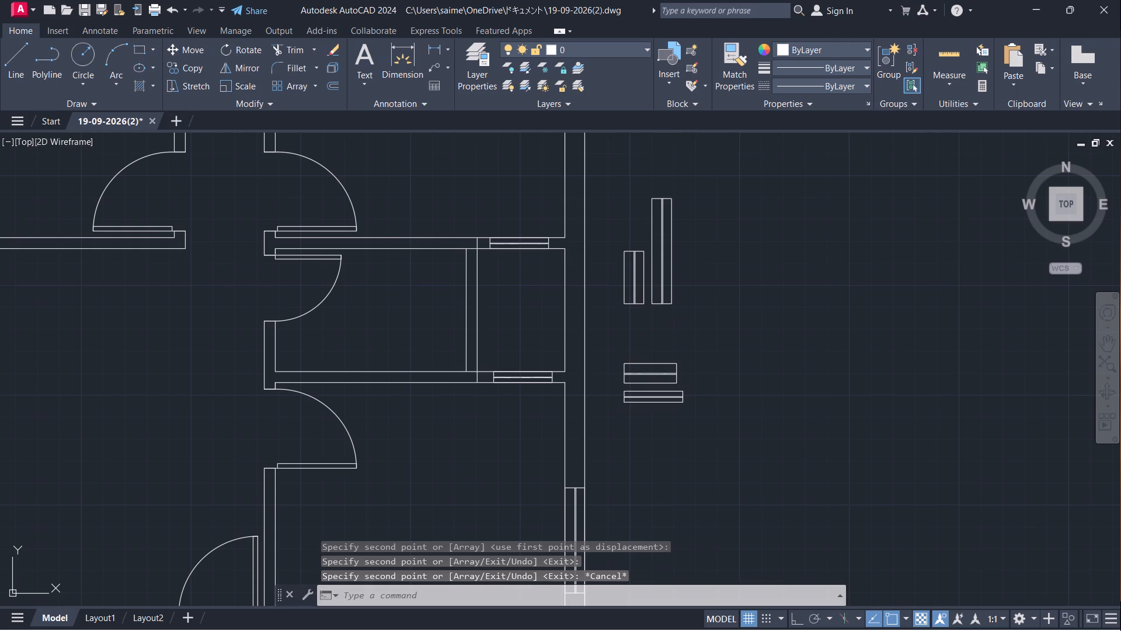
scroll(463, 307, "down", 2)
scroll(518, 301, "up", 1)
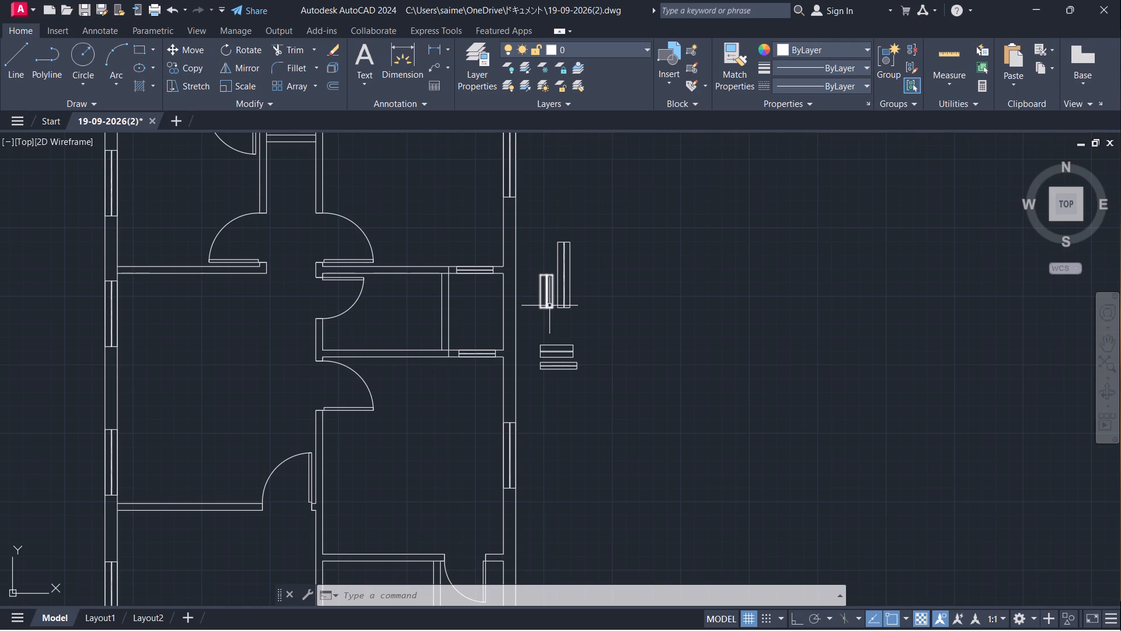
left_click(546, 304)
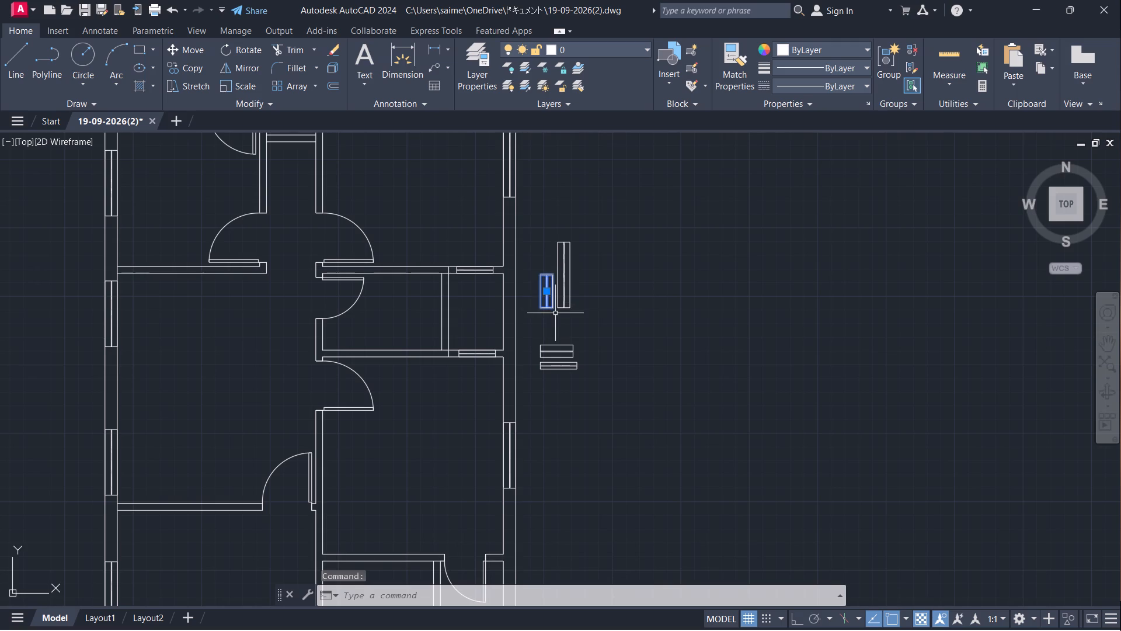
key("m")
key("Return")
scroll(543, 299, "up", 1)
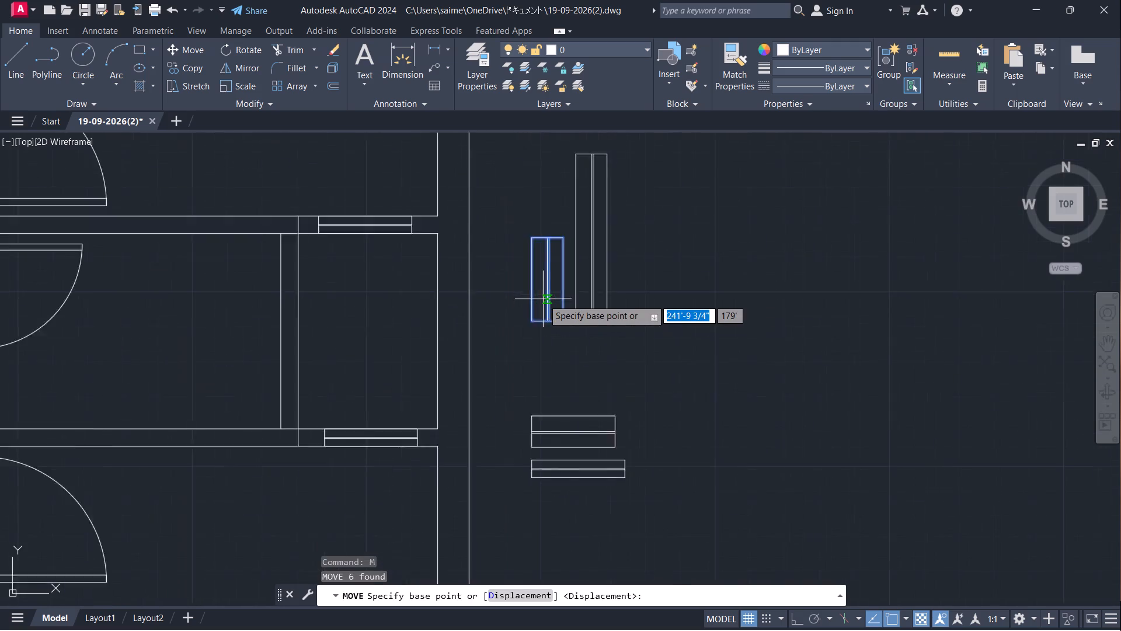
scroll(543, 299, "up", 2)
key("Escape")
Scale the loose vertical 2' window from its lower-left corner, using its bottom edge as reference length, to a 5" depth.
left_click(553, 321)
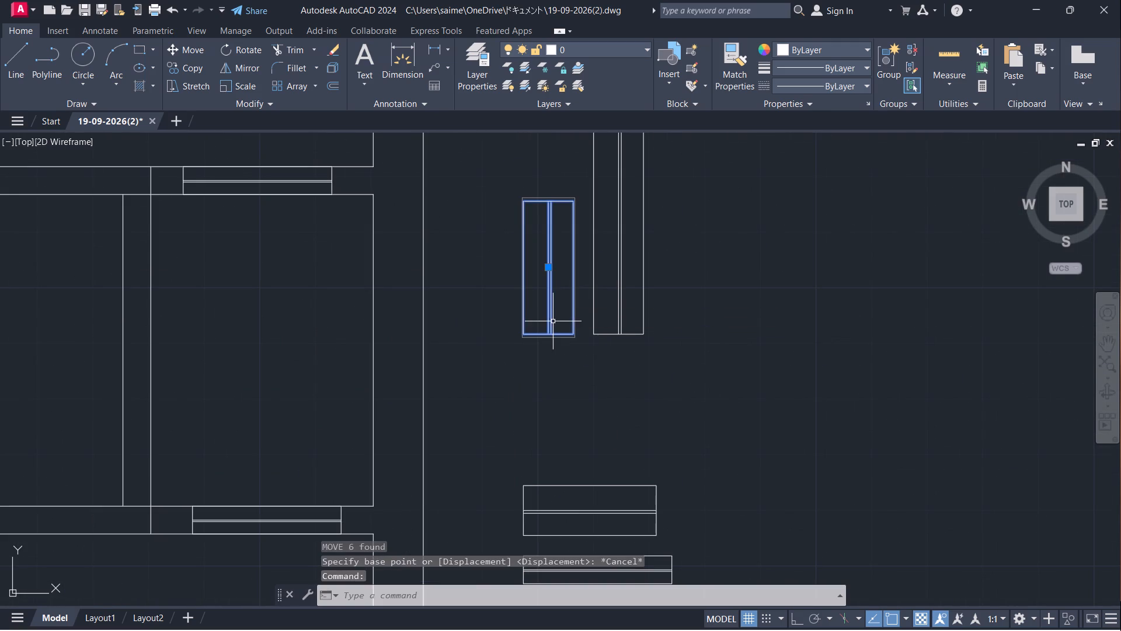
type("SC")
key("Return")
left_click(523, 341)
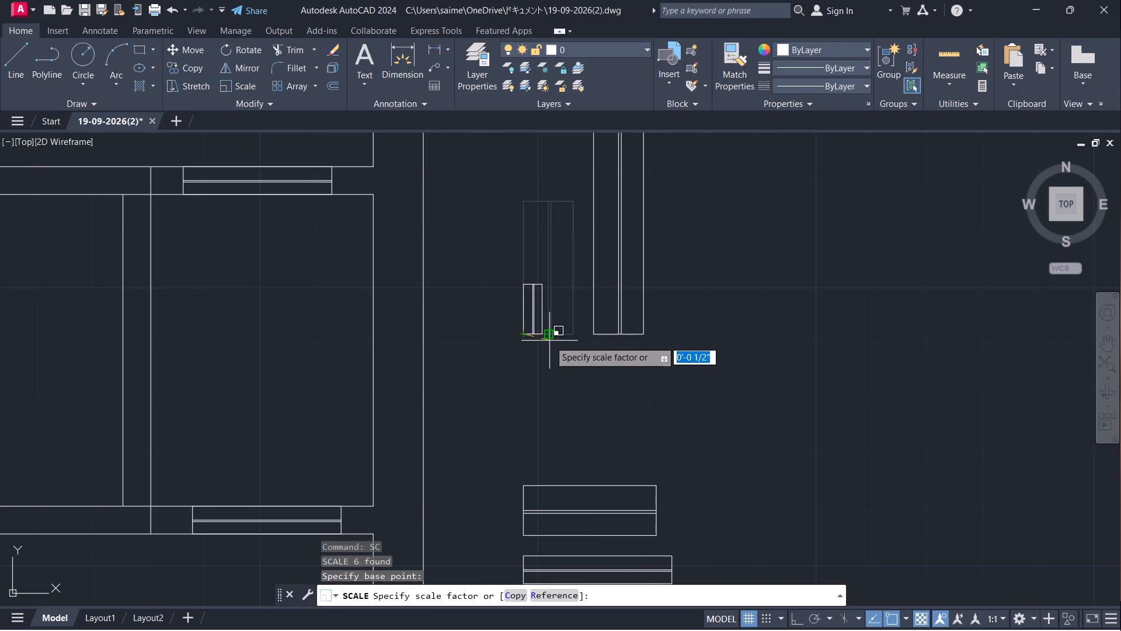
key("r")
key("Return")
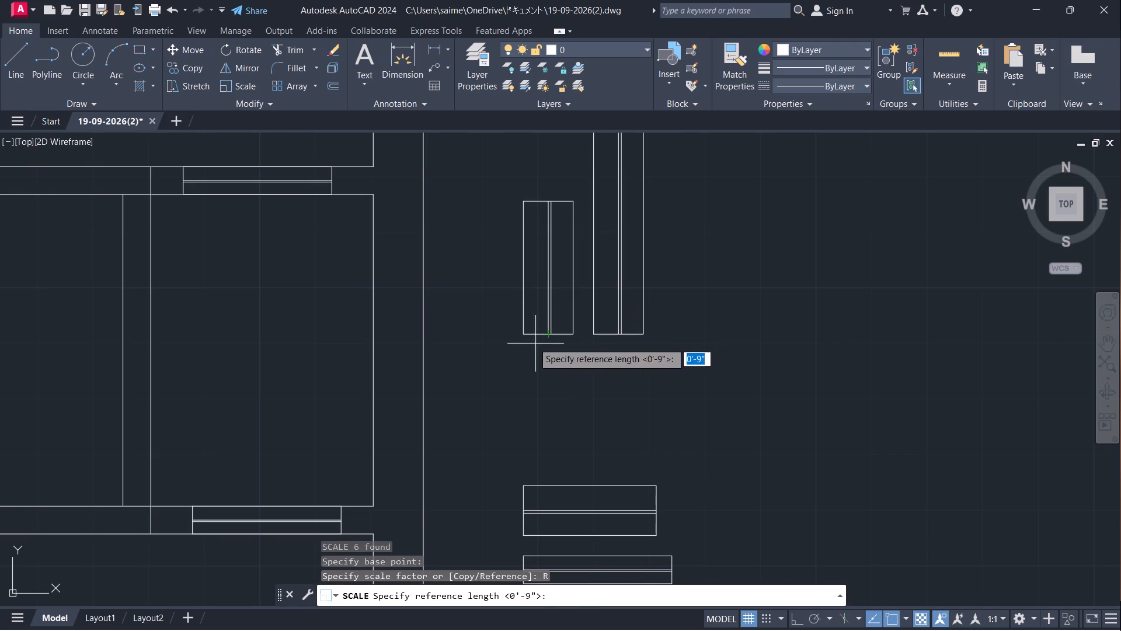
left_click(517, 337)
left_click(575, 338)
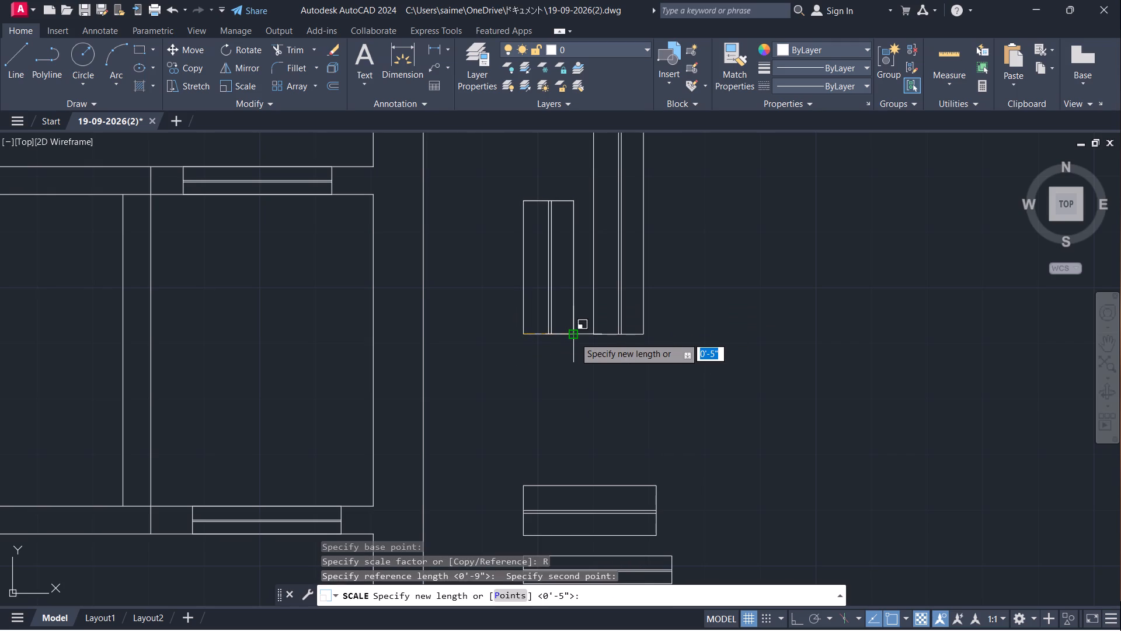
key("5")
key("shift+quotedbl")
key("Return")
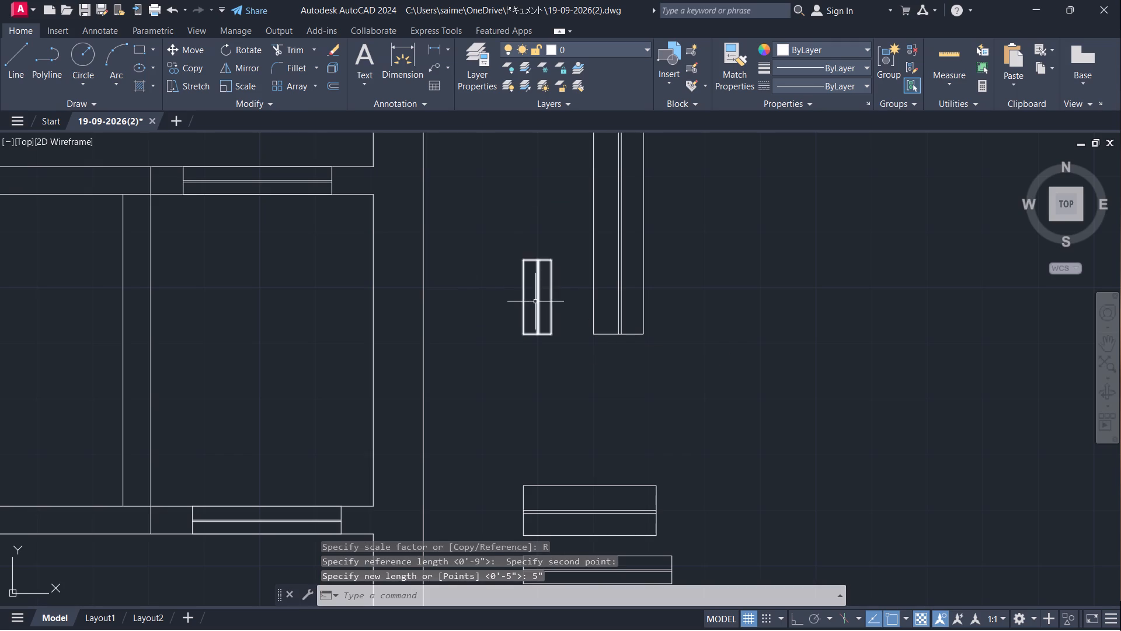
Move the 5" deep vertical window by its lower-left corner into the vertical partition on the small right-hand room's left side.
left_click(535, 301)
key("m")
key("Return")
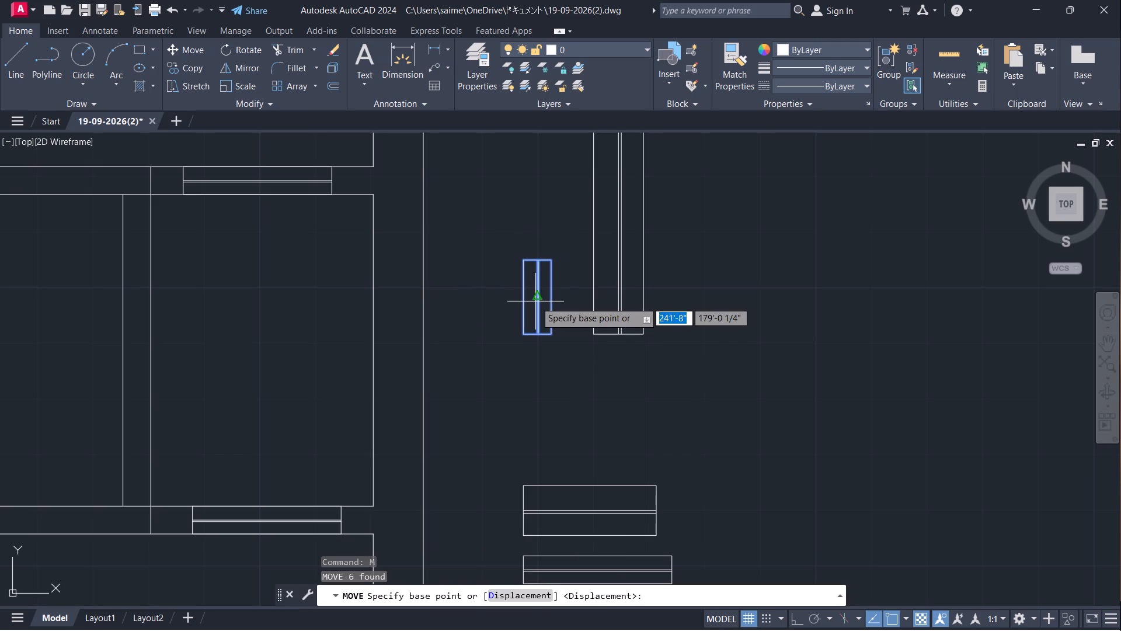
left_click(524, 339)
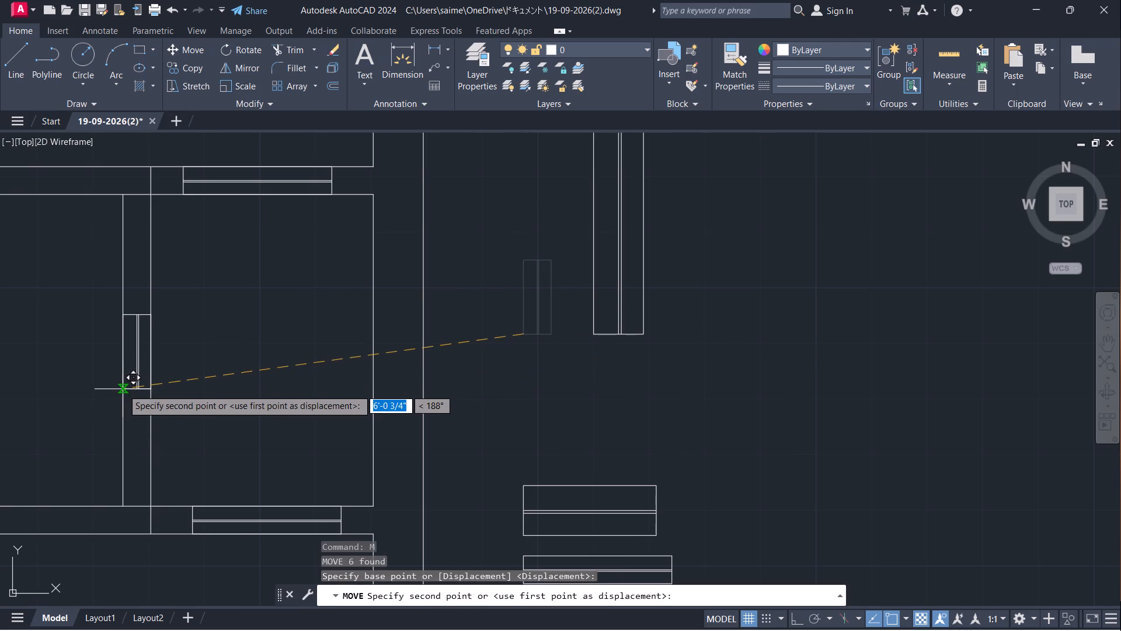
left_click(121, 383)
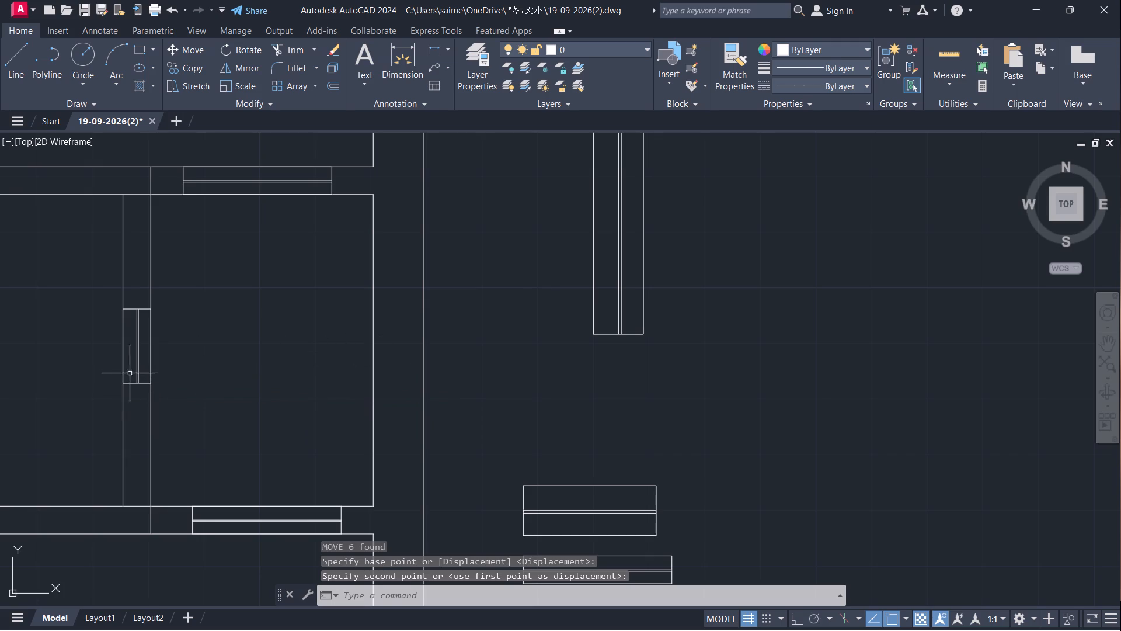
Copy the 5" deep vertical partition window by its lower-right corner into the right outer wall beside the narrow lower-right room.
scroll(298, 328, "down", 2)
middle_click_drag(391, 341, 541, 336)
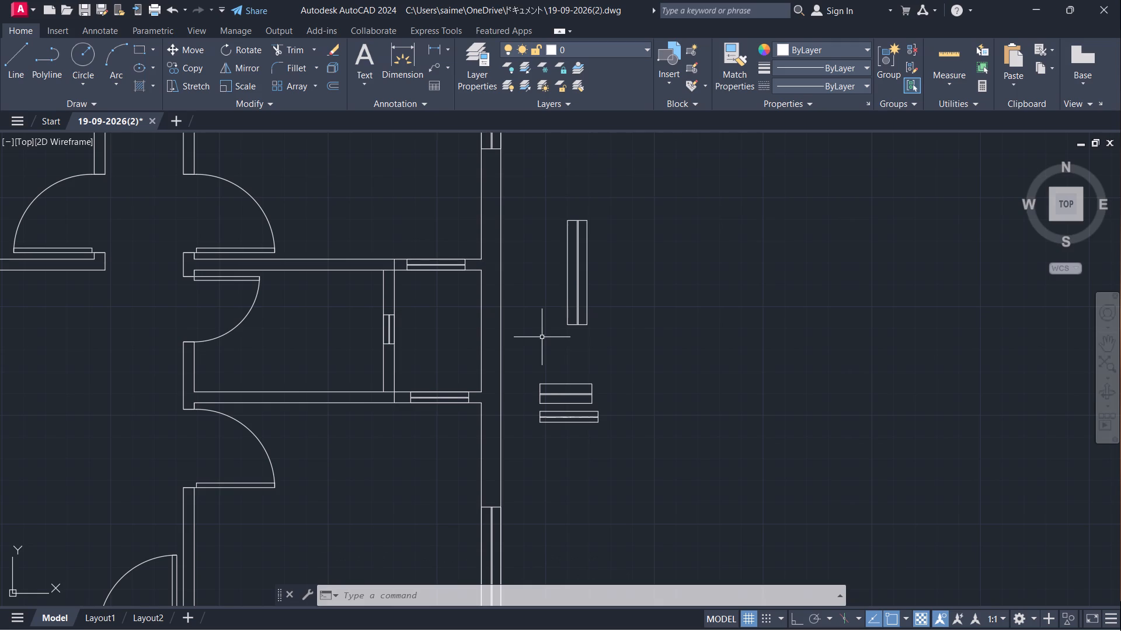
scroll(360, 333, "down", 2)
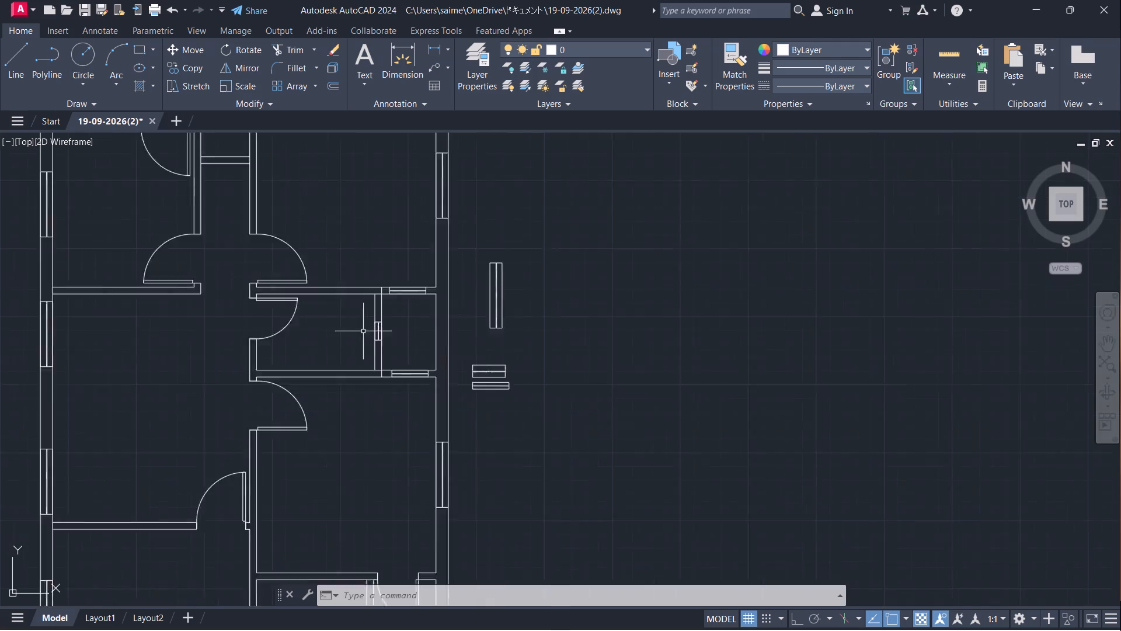
scroll(374, 325, "down", 1)
scroll(388, 446, "up", 2)
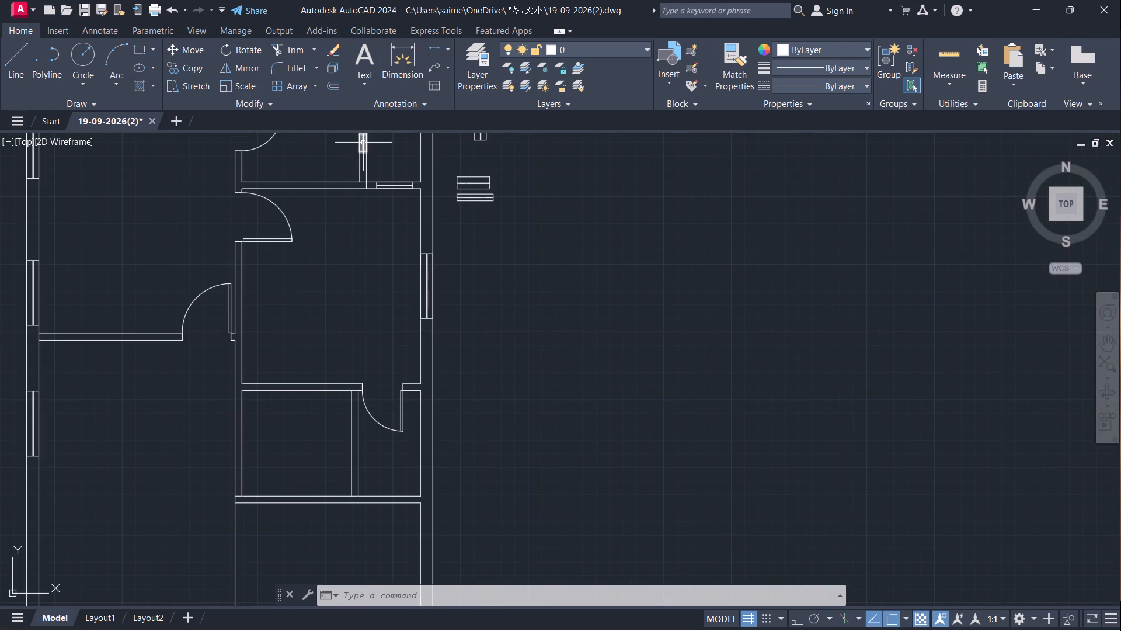
left_click(363, 143)
type("CO")
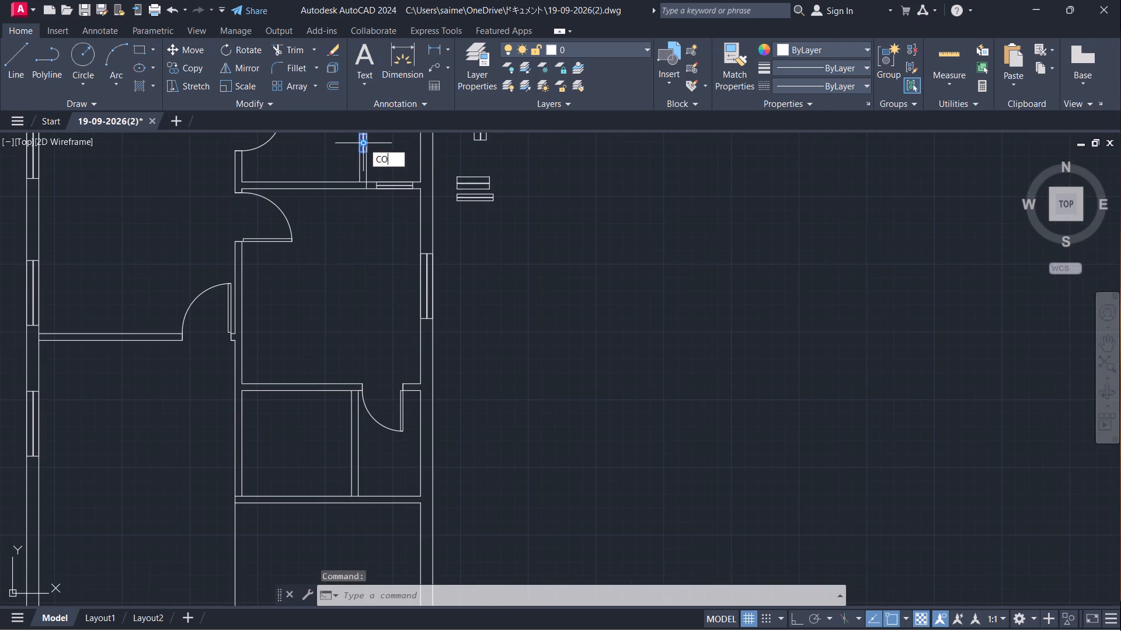
key("Return")
scroll(371, 138, "up", 3)
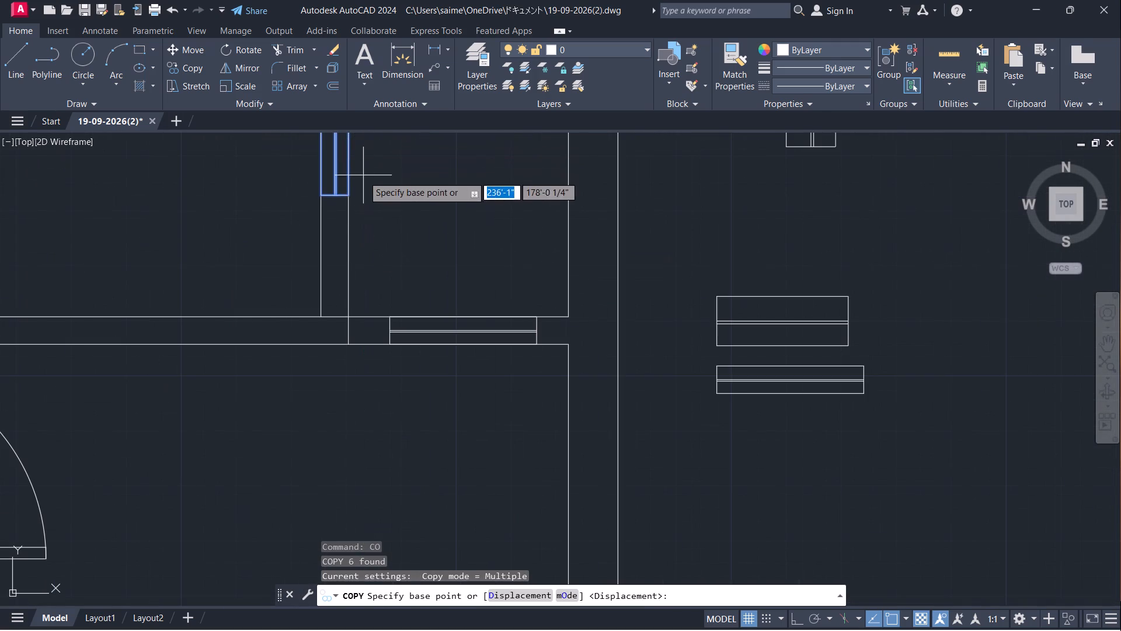
left_click(350, 200)
scroll(448, 331, "down", 3)
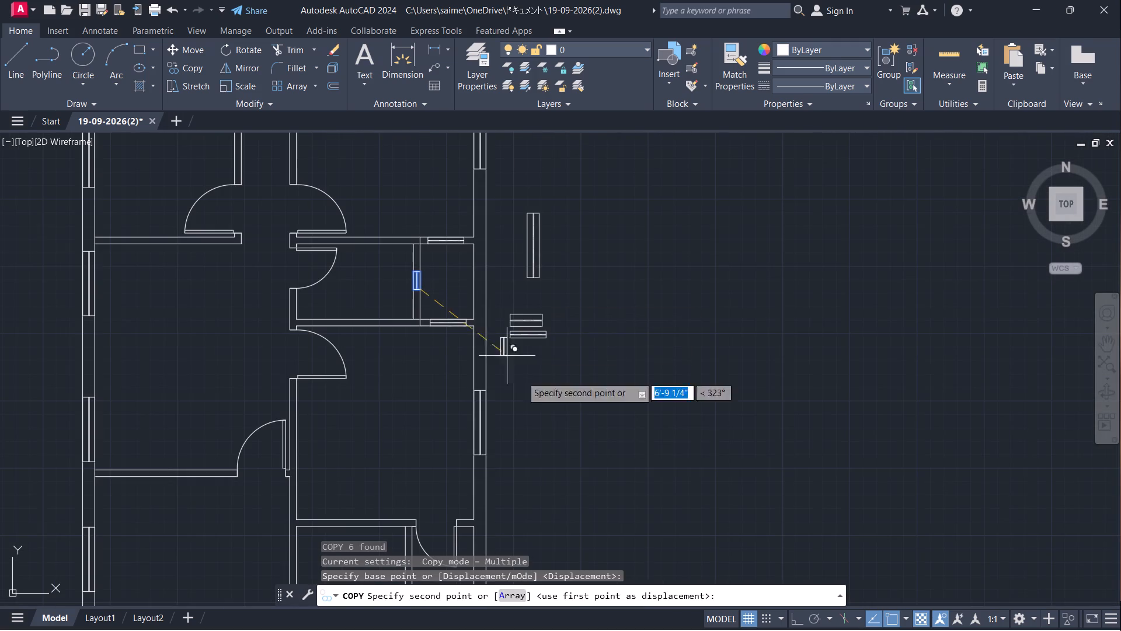
middle_click_drag(565, 443, 486, 206)
scroll(410, 361, "up", 3)
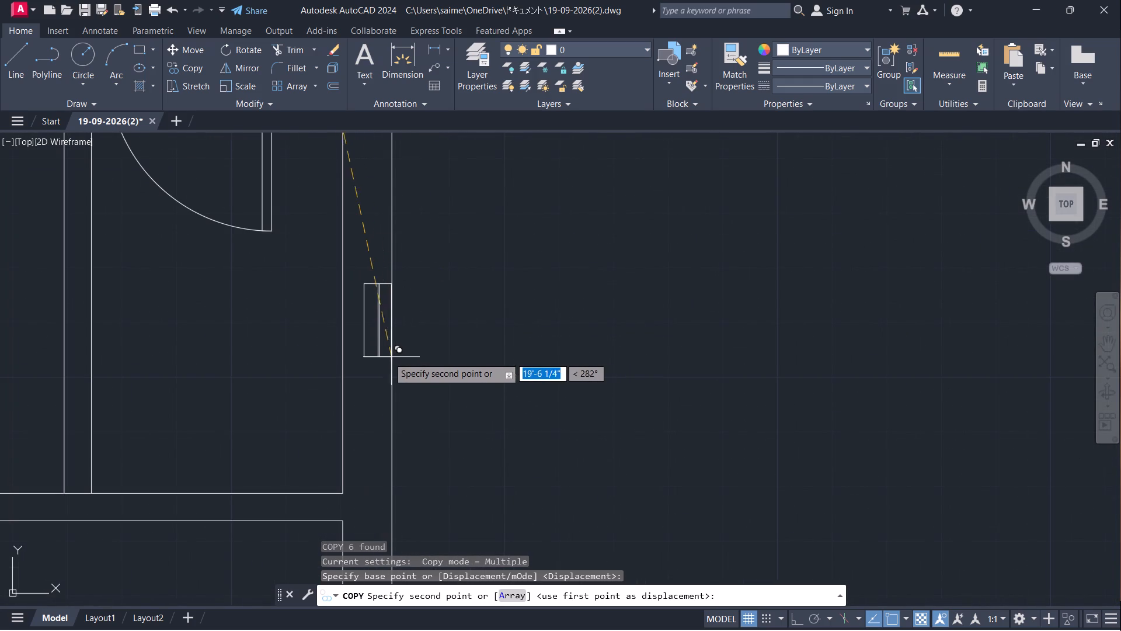
left_click(381, 344)
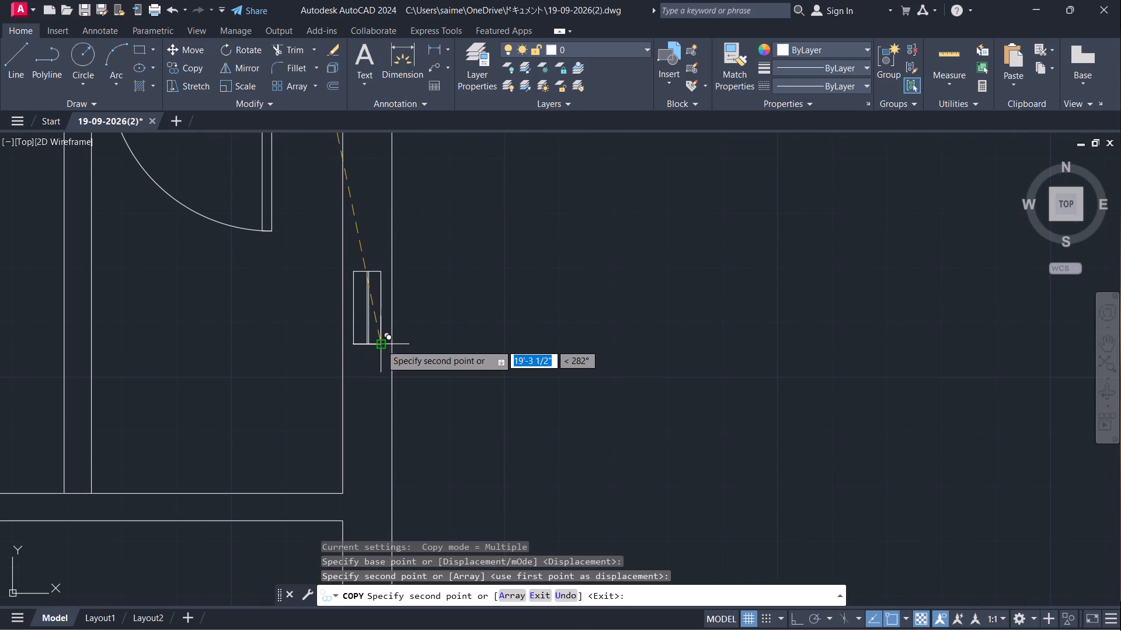
key("Escape")
Scale the copied window from its lower-left corner, using its bottom edge as reference length, out to the wall's outer face.
left_click(367, 339)
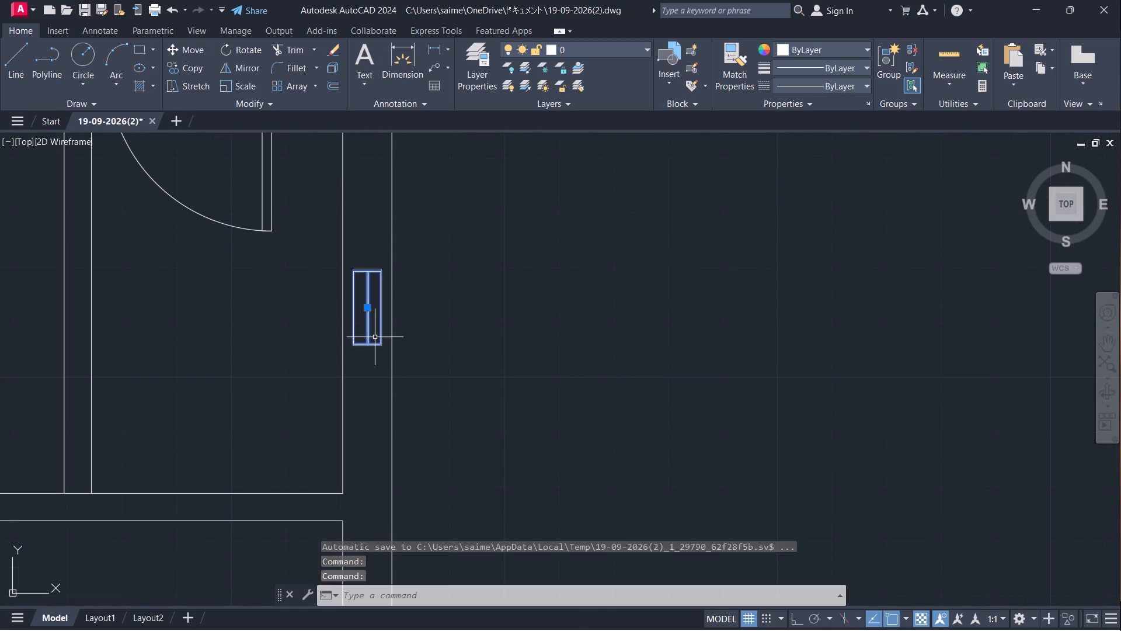
type("SC")
key("Return")
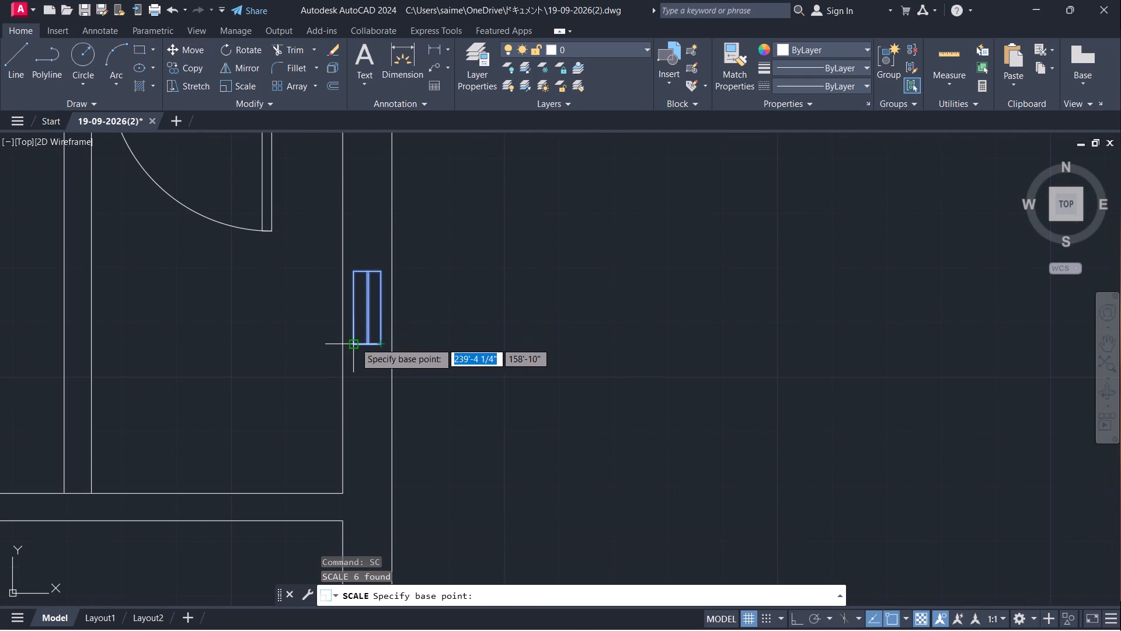
left_click(352, 344)
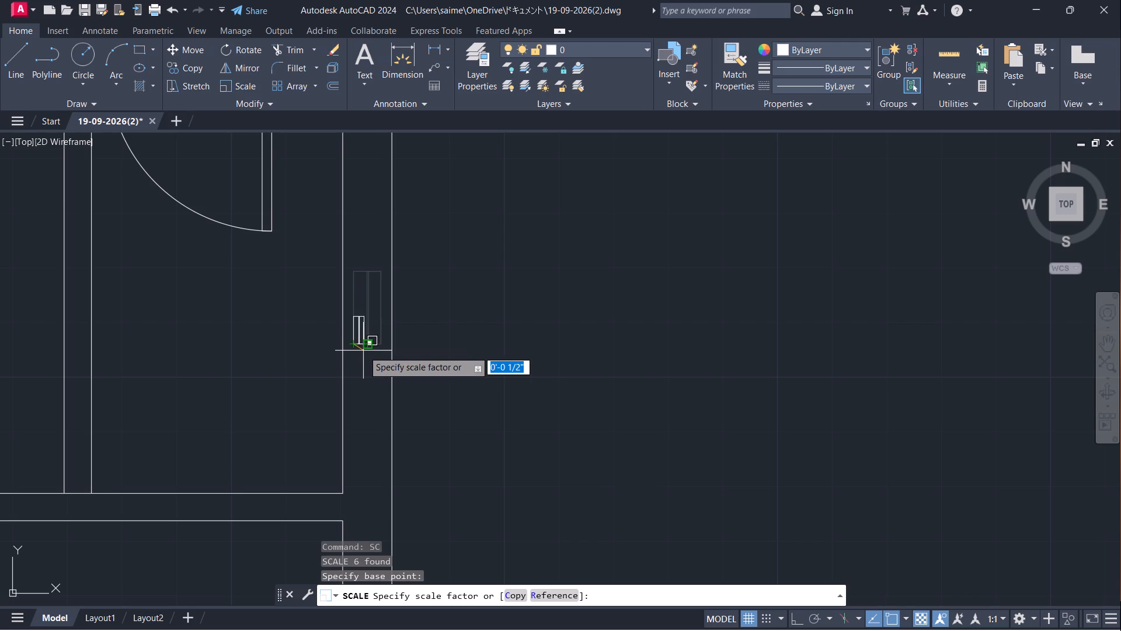
key("r")
key("Return")
left_click(353, 346)
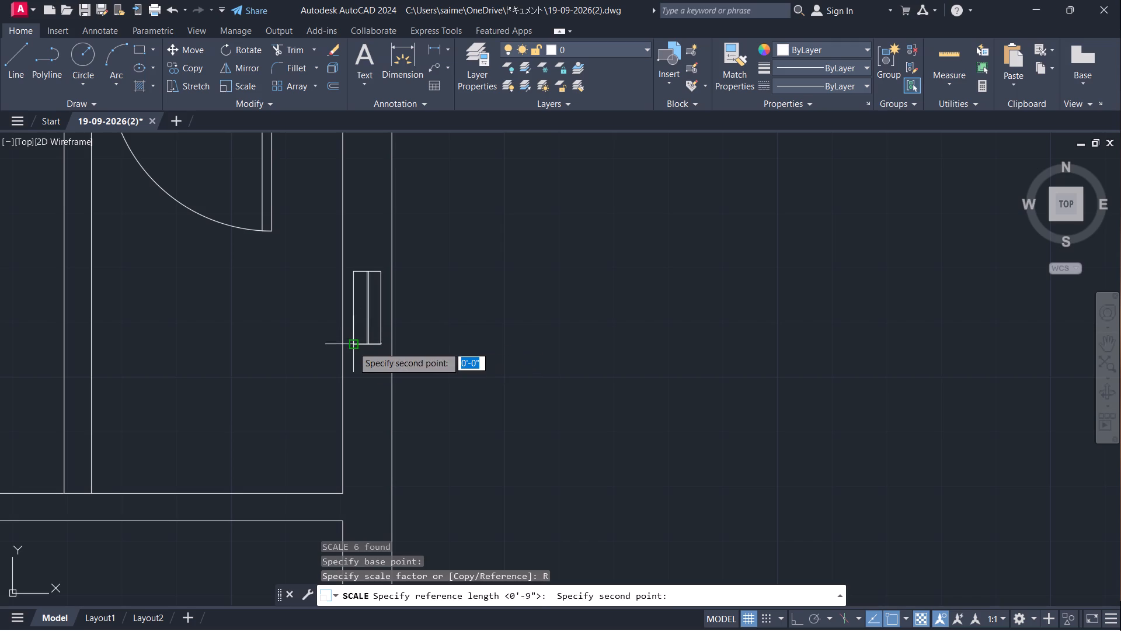
left_click(384, 346)
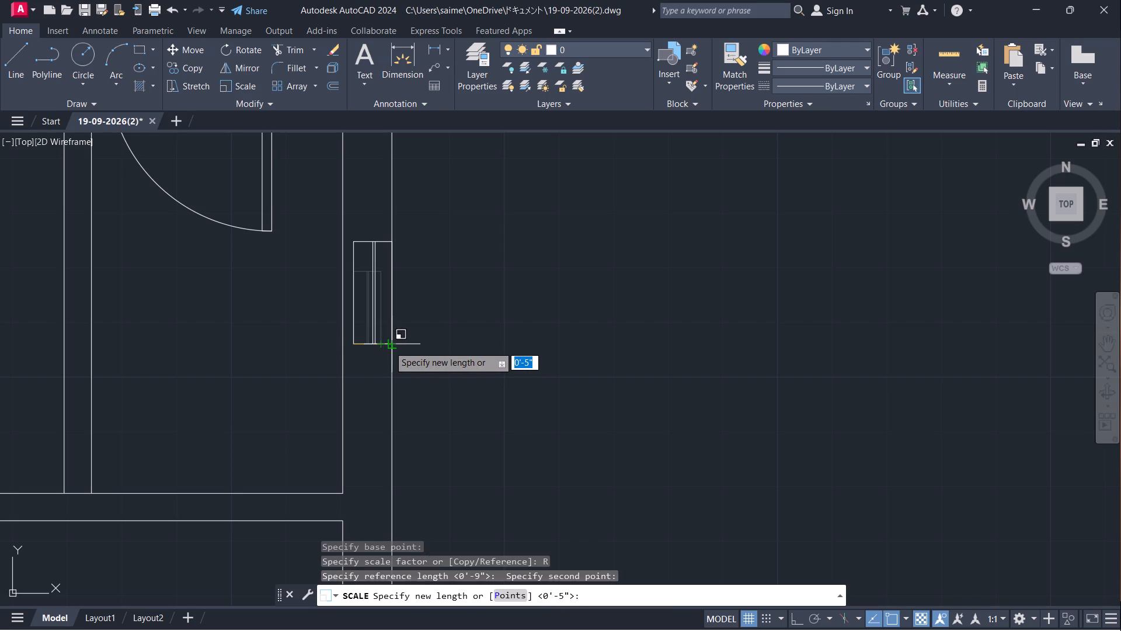
left_click(389, 346)
Scale the same window from its lower-right corner so it spans the full thickness of the right outer wall.
left_click(358, 344)
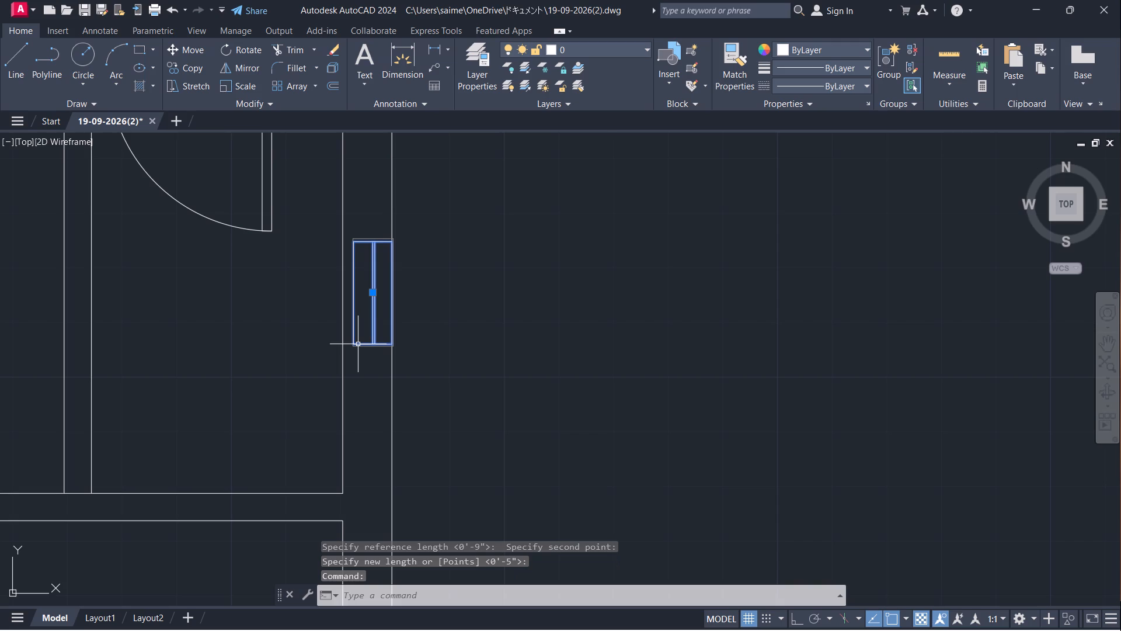
type("SC")
key("Return")
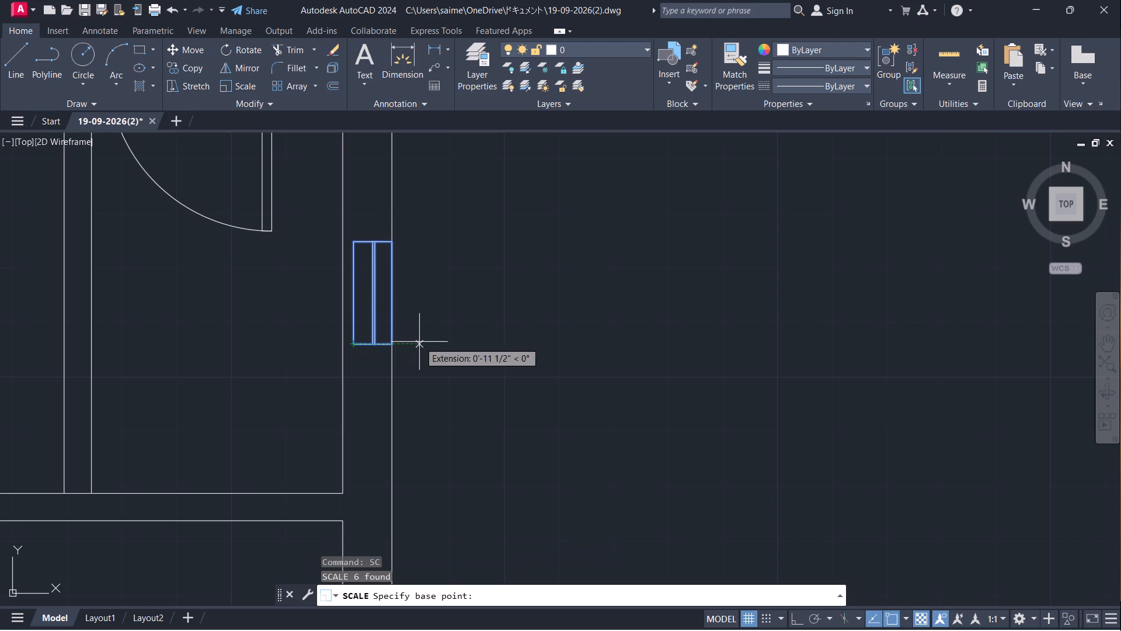
left_click(395, 348)
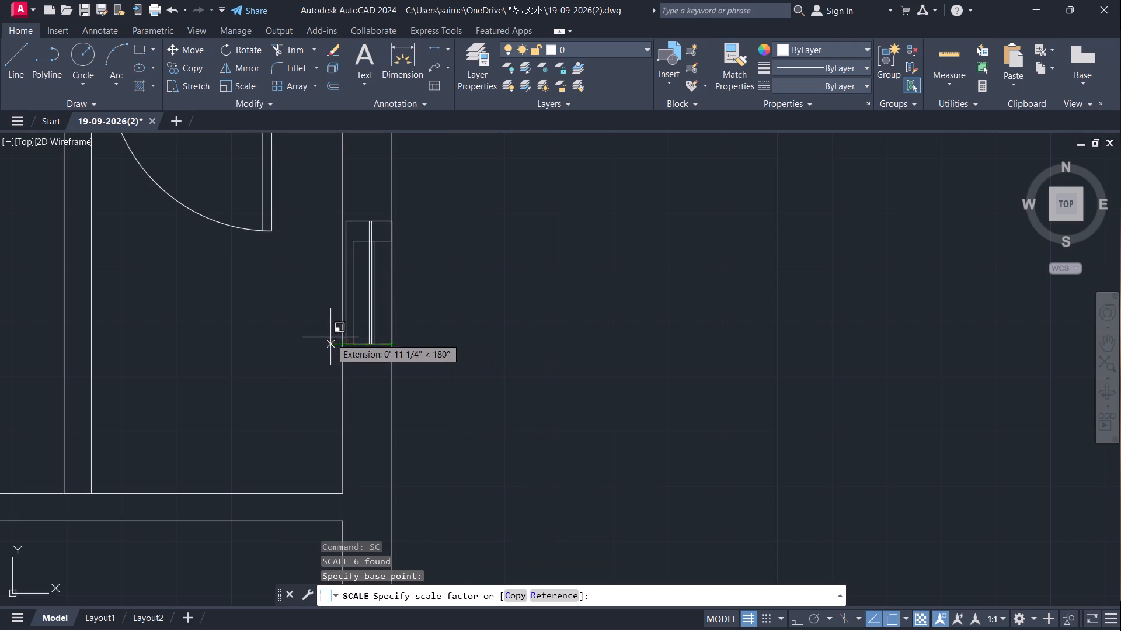
left_click(328, 335)
Delete the three loose spare windows lying outside the plan beside the right outer wall.
scroll(450, 351, "down", 3)
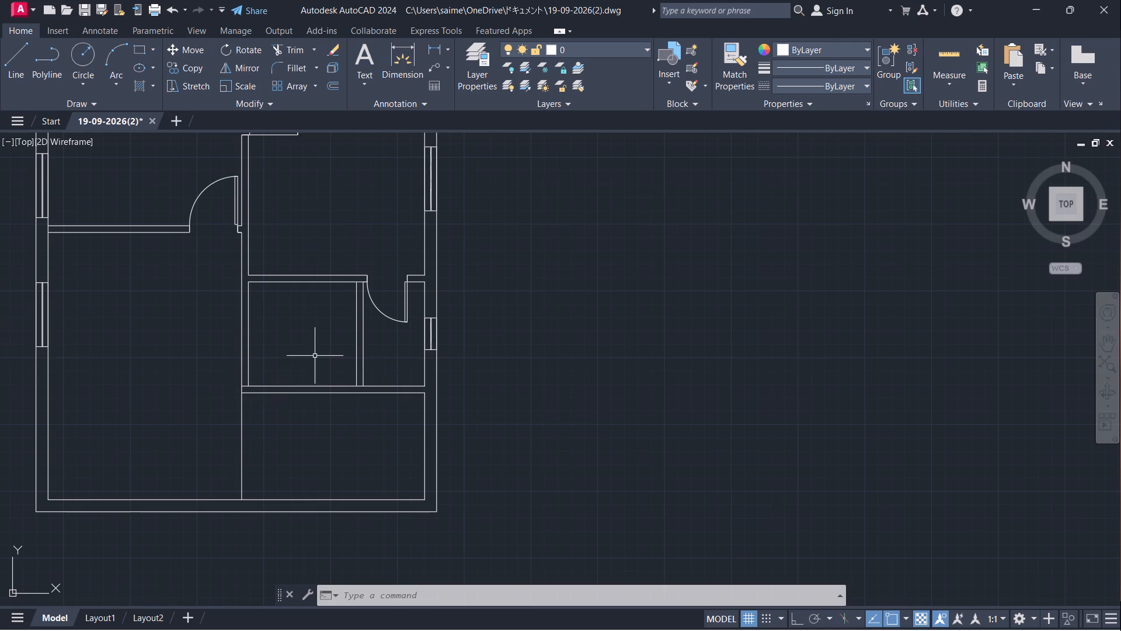
scroll(314, 358, "down", 1)
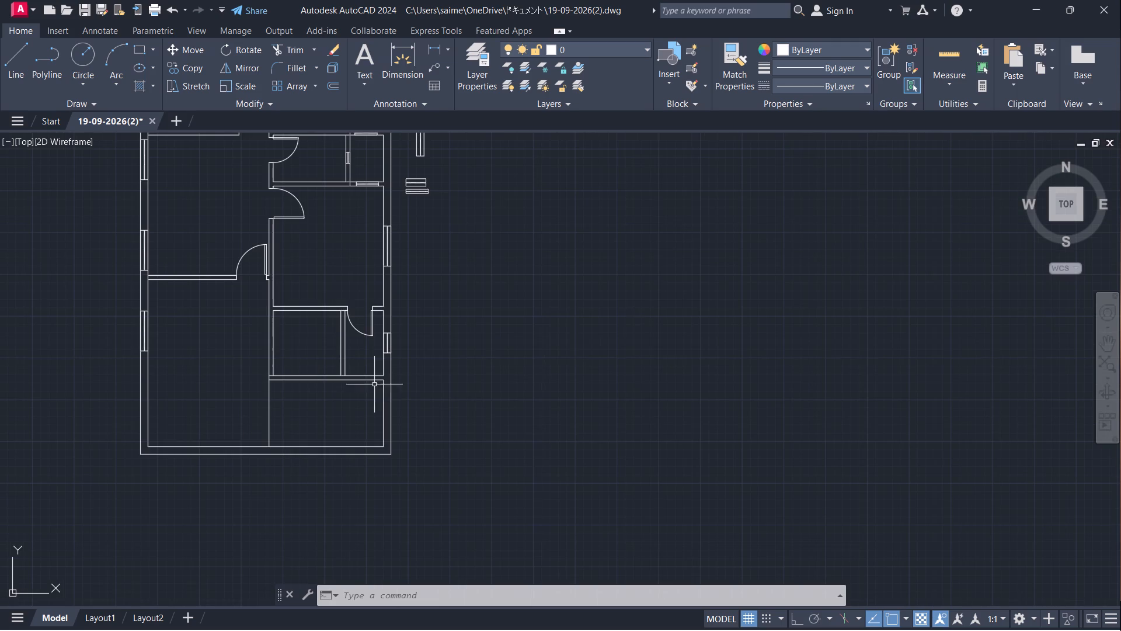
middle_click_drag(351, 417, 328, 626)
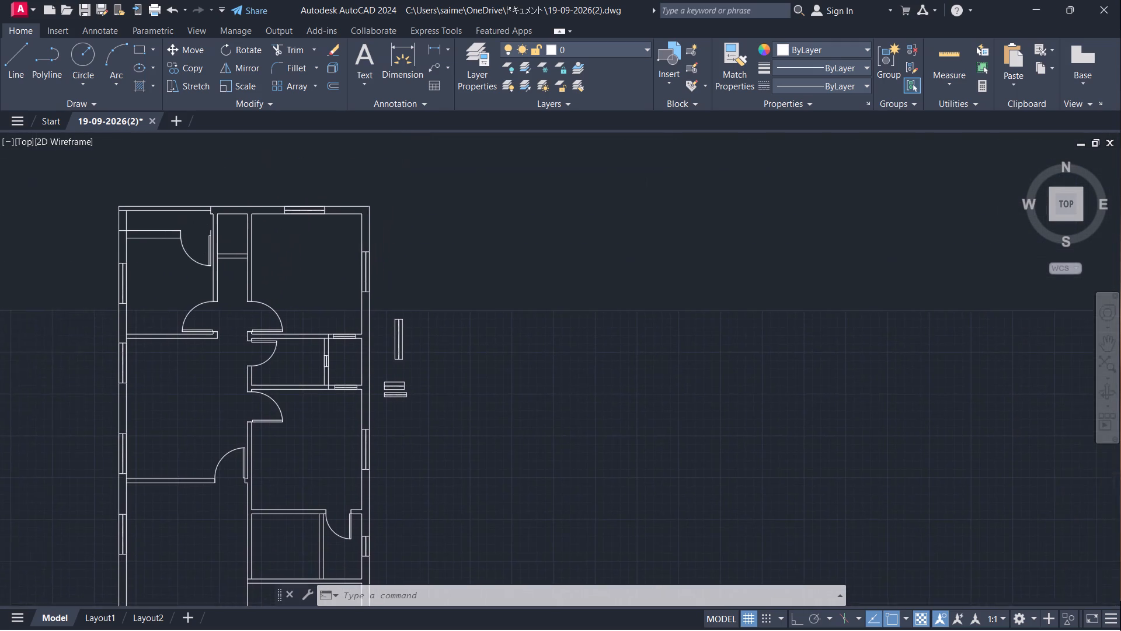
middle_click_drag(328, 626, 323, 630)
left_click(432, 299)
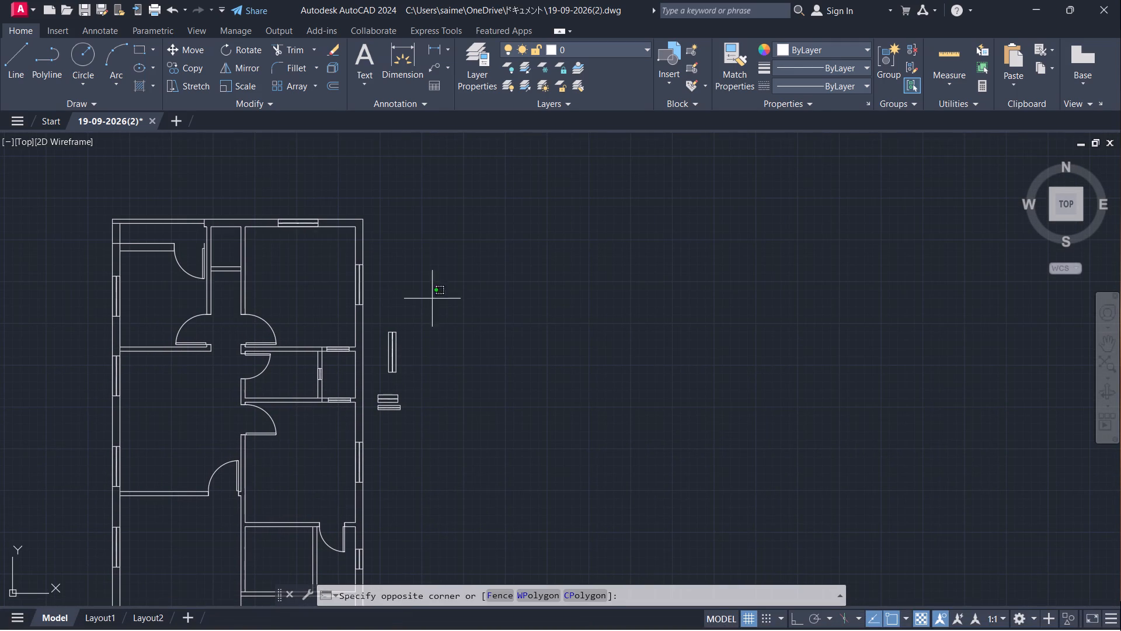
left_click(377, 442)
key("Delete")
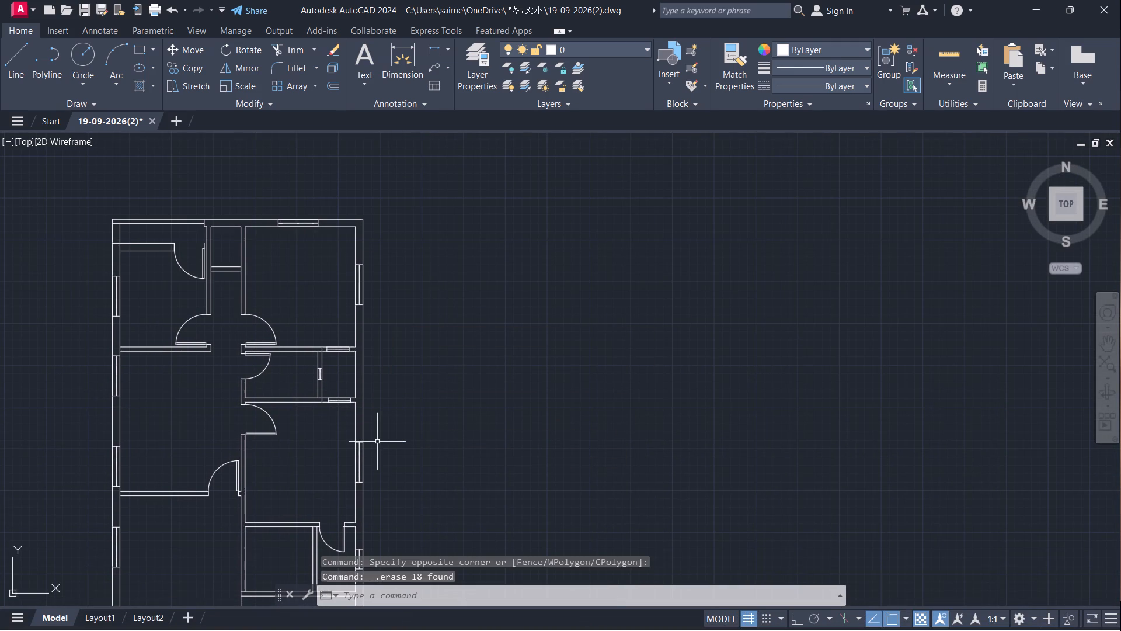
Draw a short horizontal line joining the upper end of the top-left room's door jamb to the adjacent vertical partition.
scroll(452, 333, "down", 1)
middle_click_drag(452, 355, 535, 262)
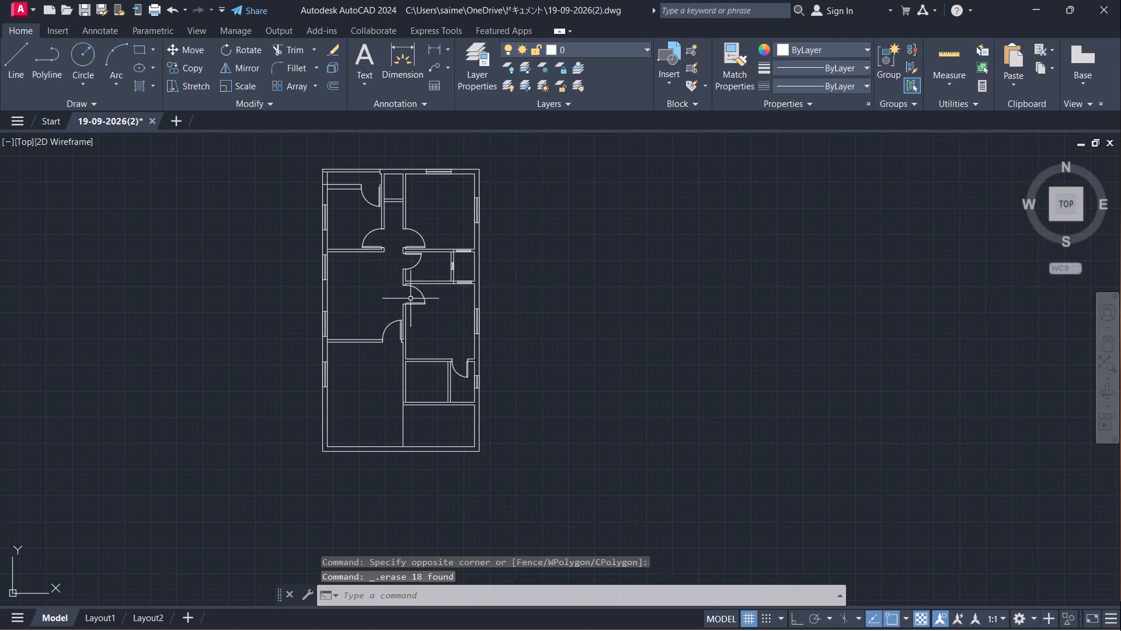
middle_click_drag(360, 280, 367, 307)
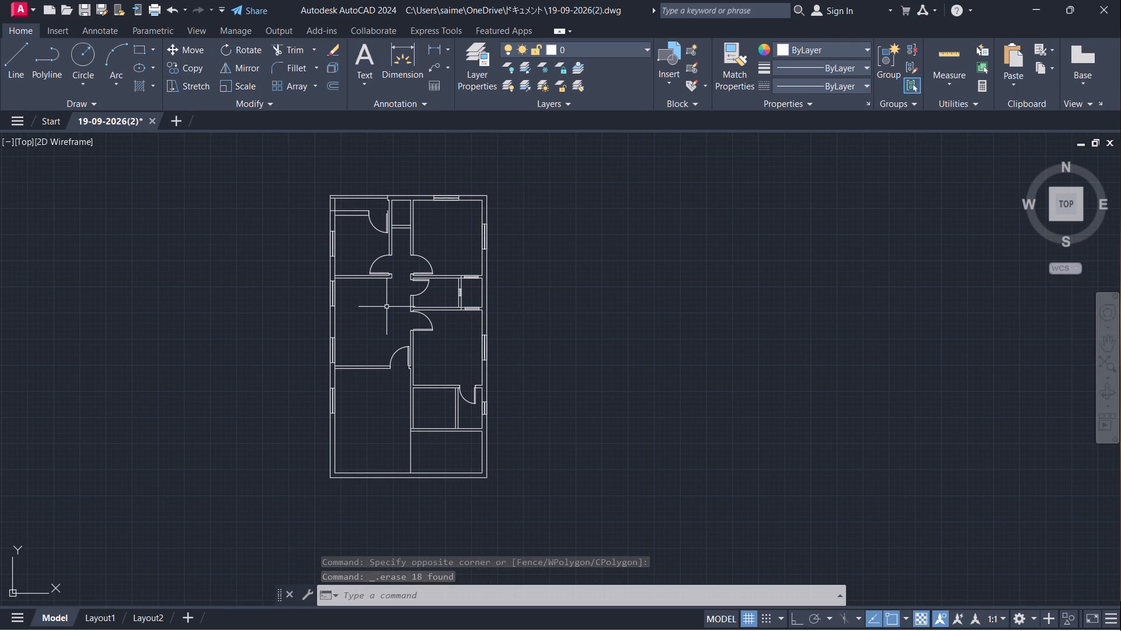
scroll(391, 243, "up", 1)
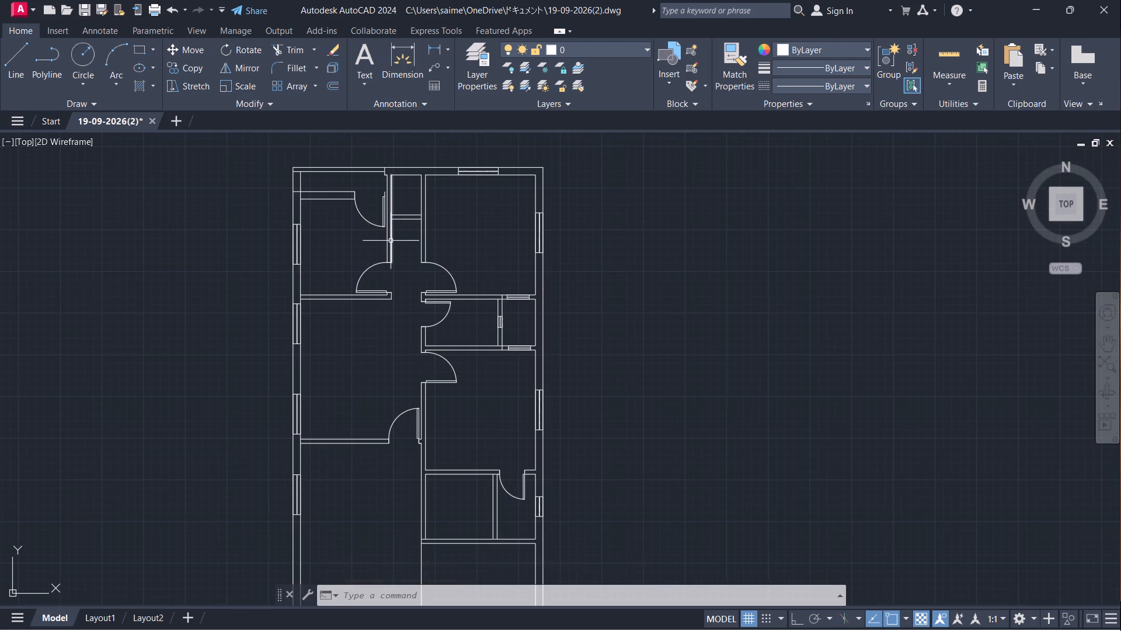
scroll(393, 201, "up", 4)
key("l")
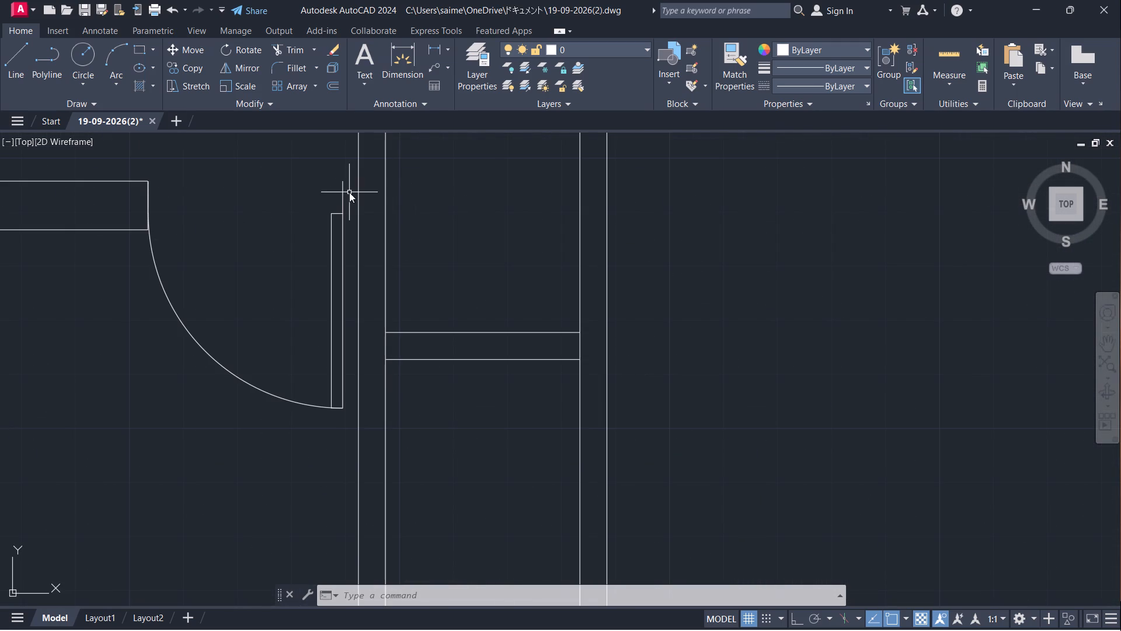
key("Return")
left_click(340, 178)
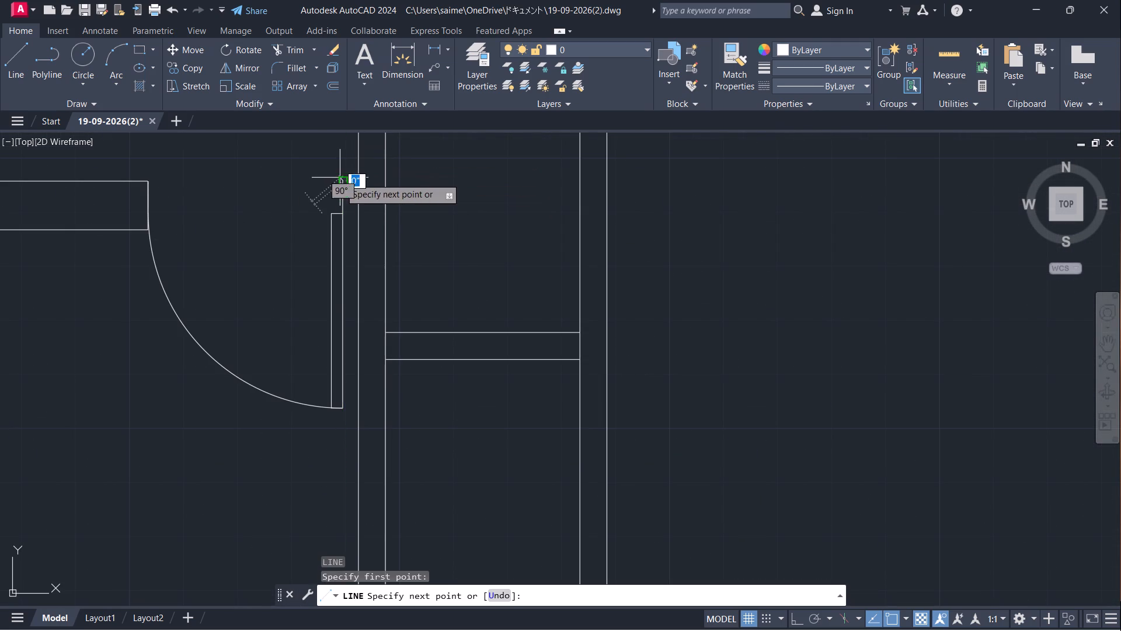
left_click(359, 182)
key("Escape")
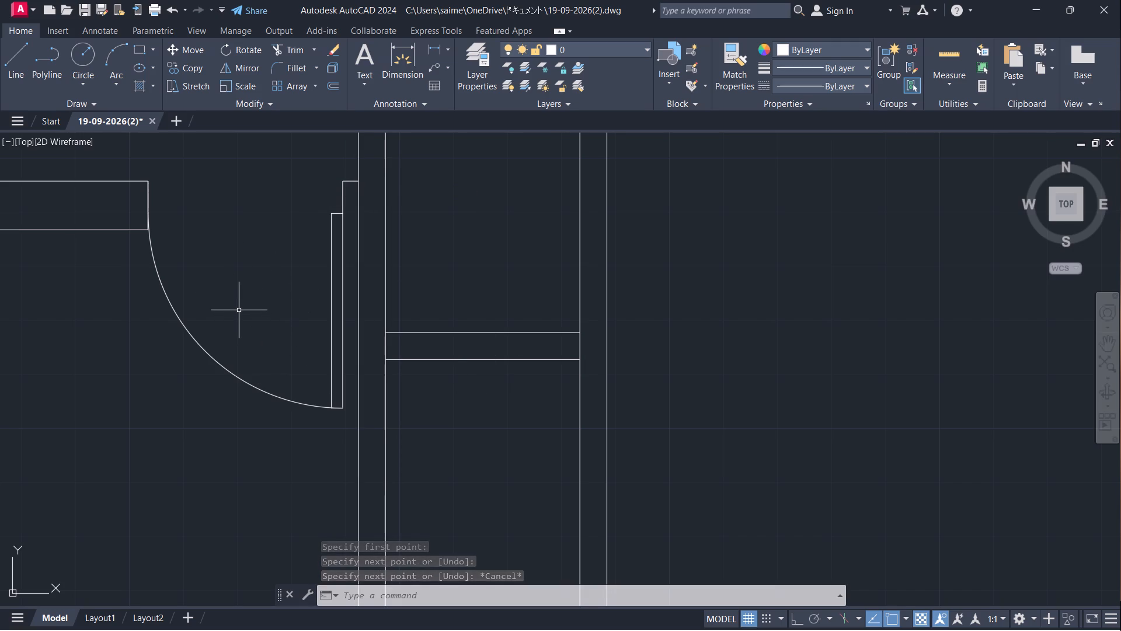
Add a multiline text label reading BEDROOM with 11'-0"X12'-0" beneath it inside the plan's top-right room.
scroll(326, 325, "down", 2)
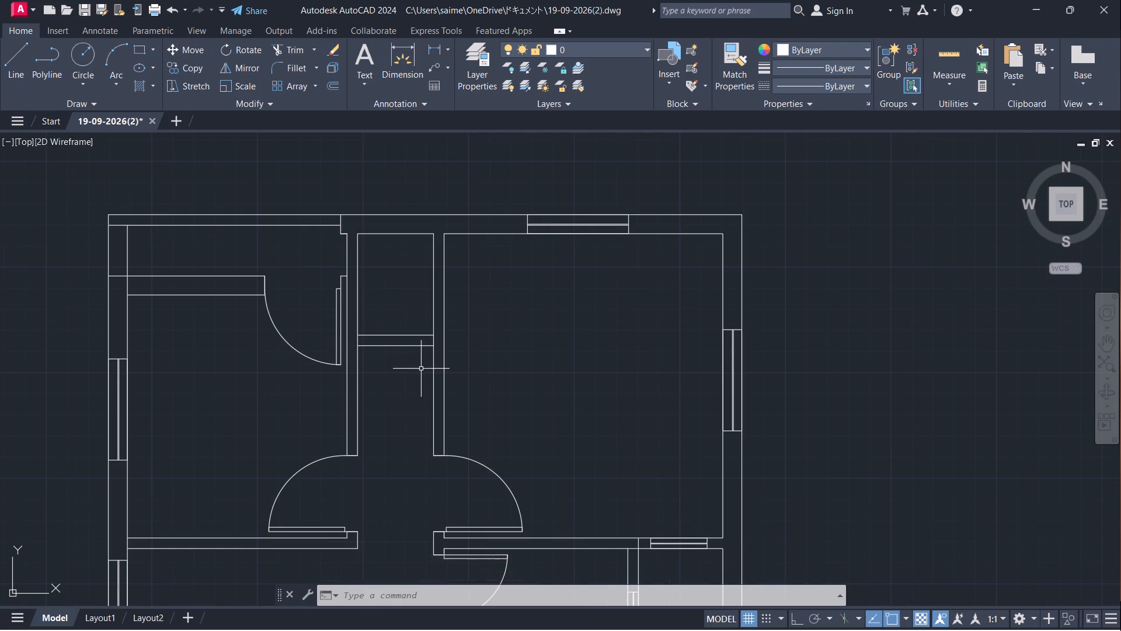
middle_click_drag(239, 408, 260, 394)
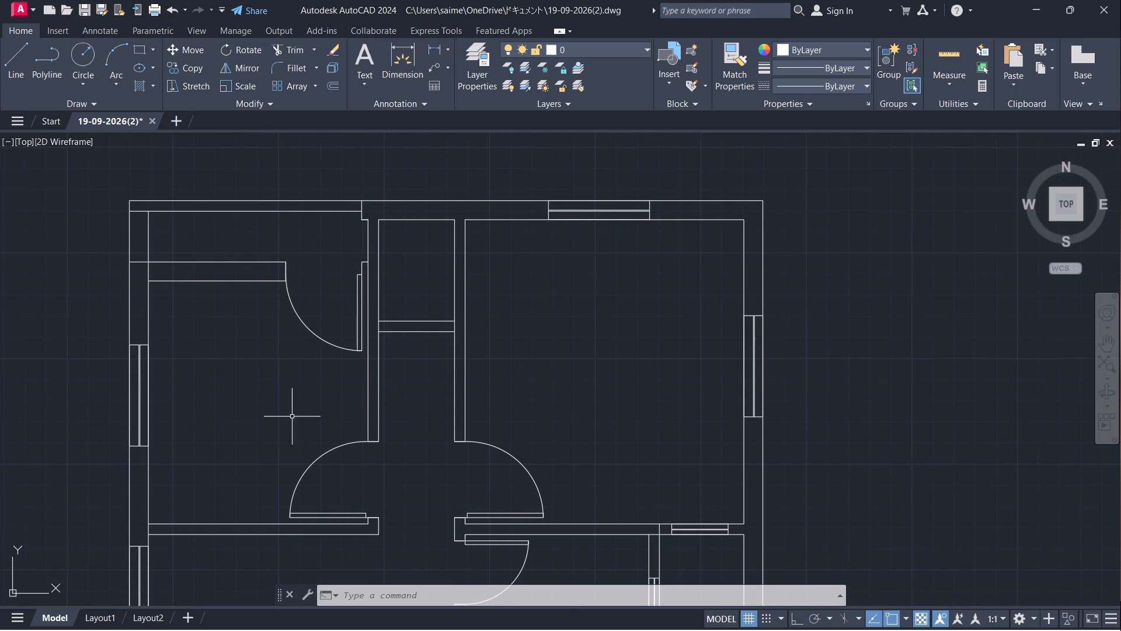
middle_click_drag(257, 416, 329, 364)
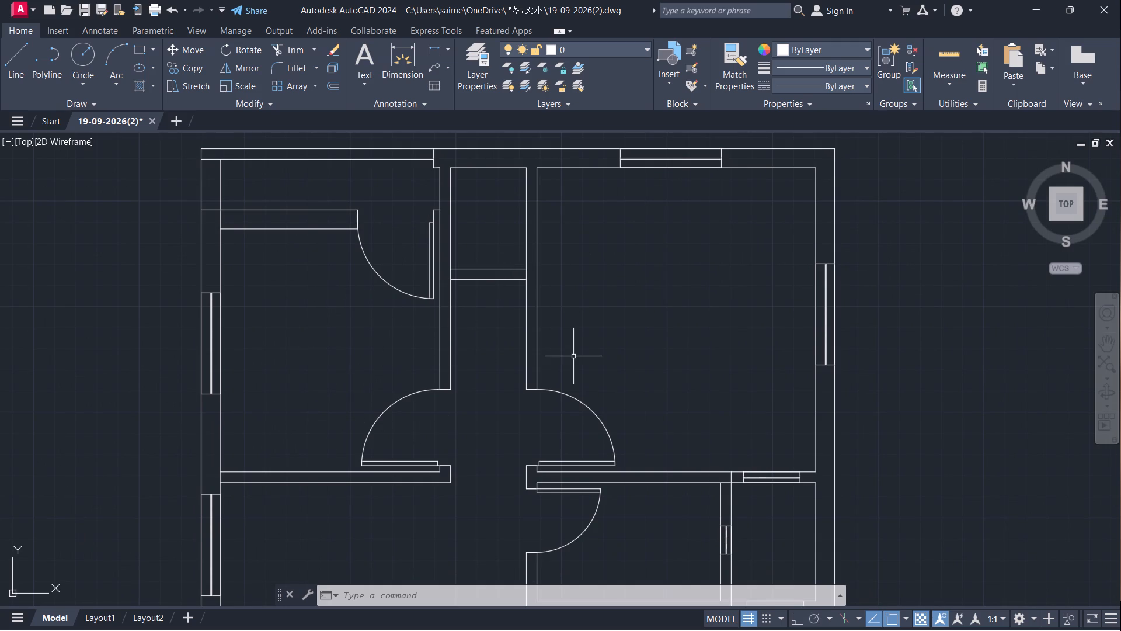
type("MT")
key("Return")
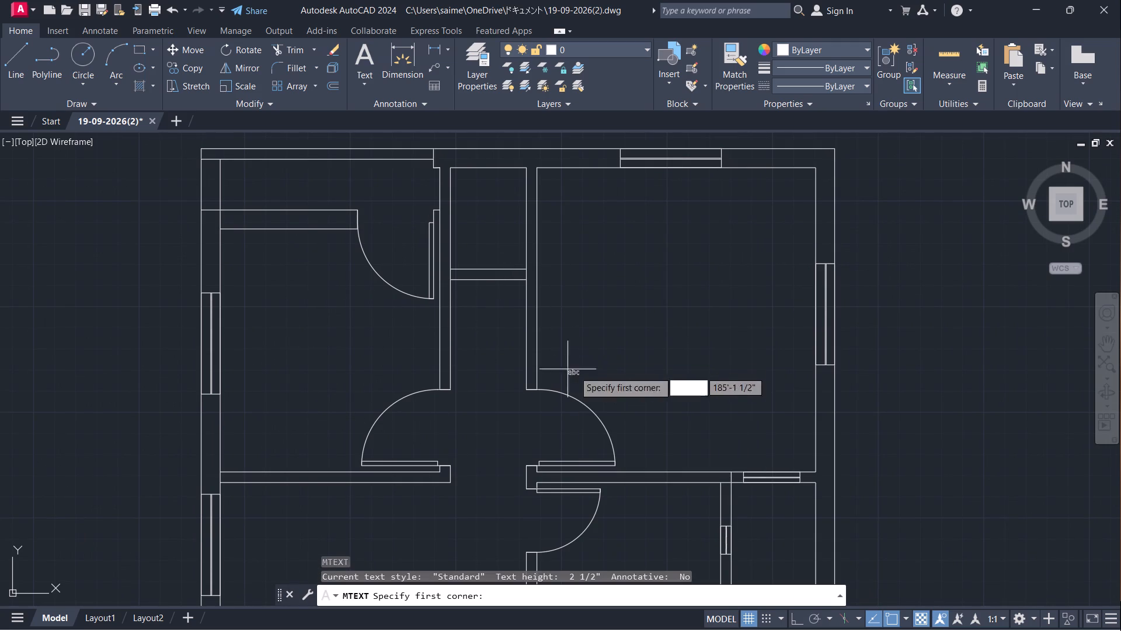
left_click(632, 404)
left_click(628, 359)
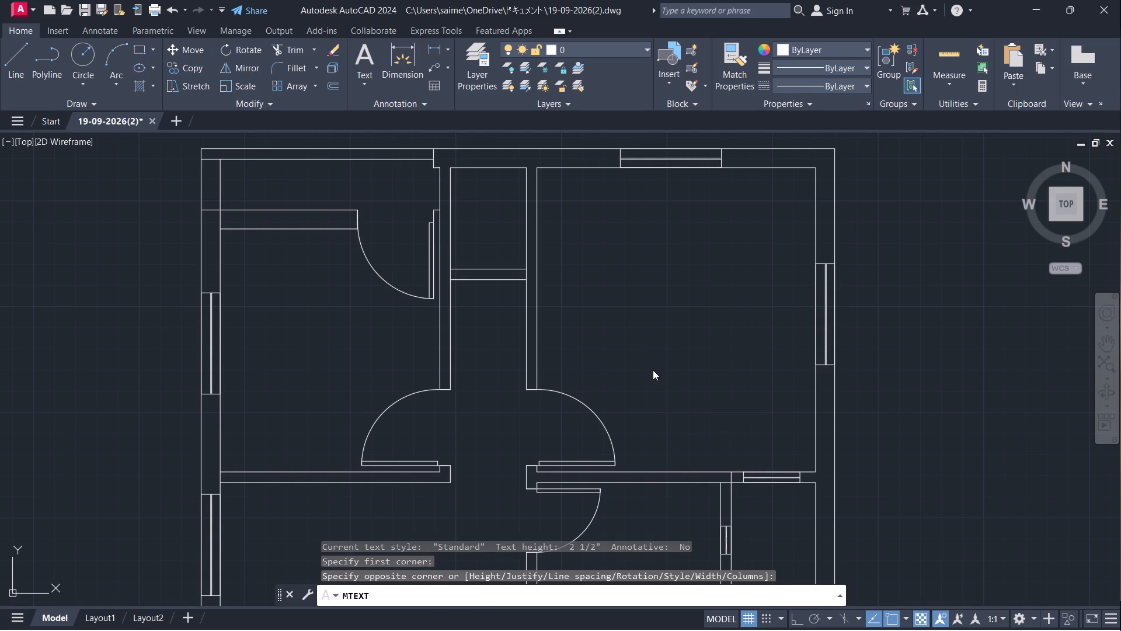
type("BEDROOM")
key("Return")
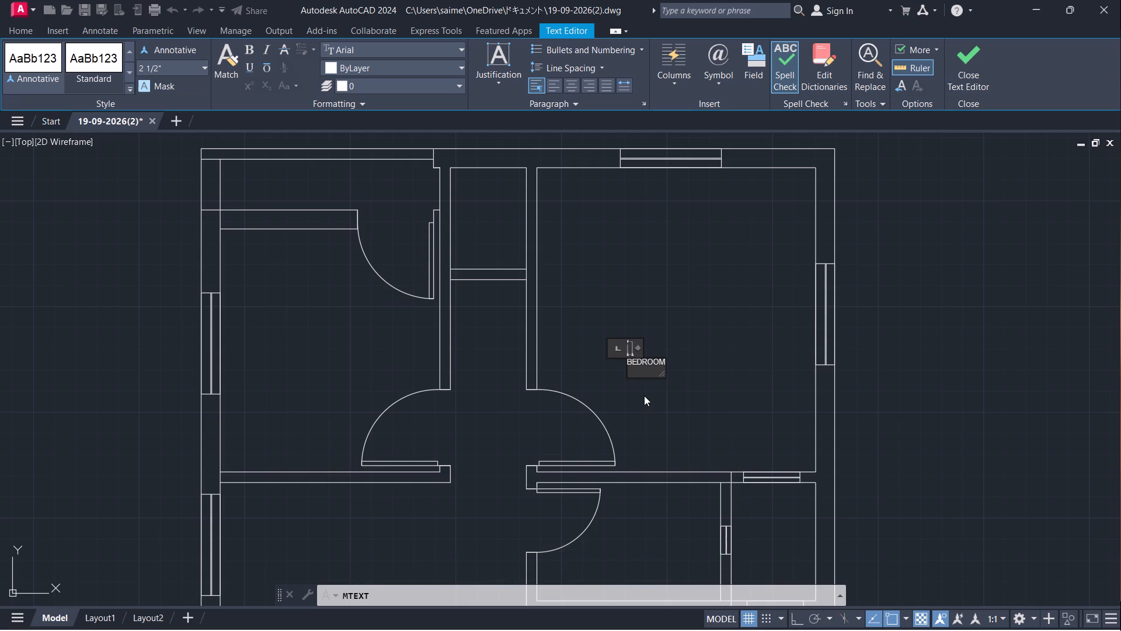
type("11'-")
type("0\"X")
type("12'-0\"")
left_click(694, 386)
Scale the bedroom label from its upper-left corner to about twice its size.
scroll(666, 366, "up", 2)
left_click(646, 352)
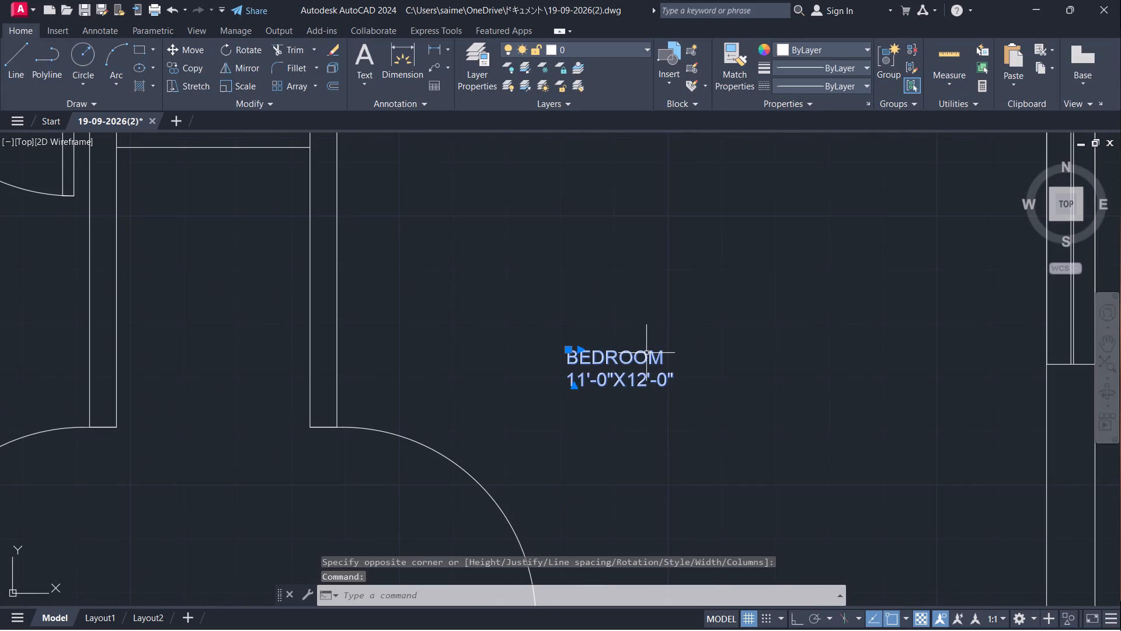
type("SC")
key("Return")
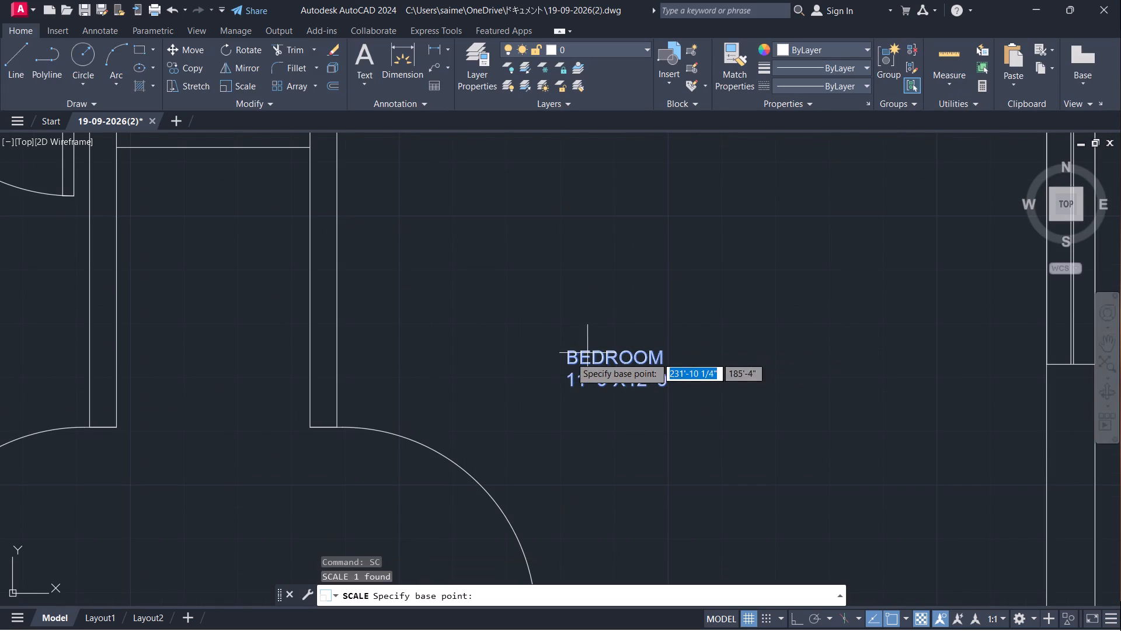
left_click(563, 356)
left_click(629, 387)
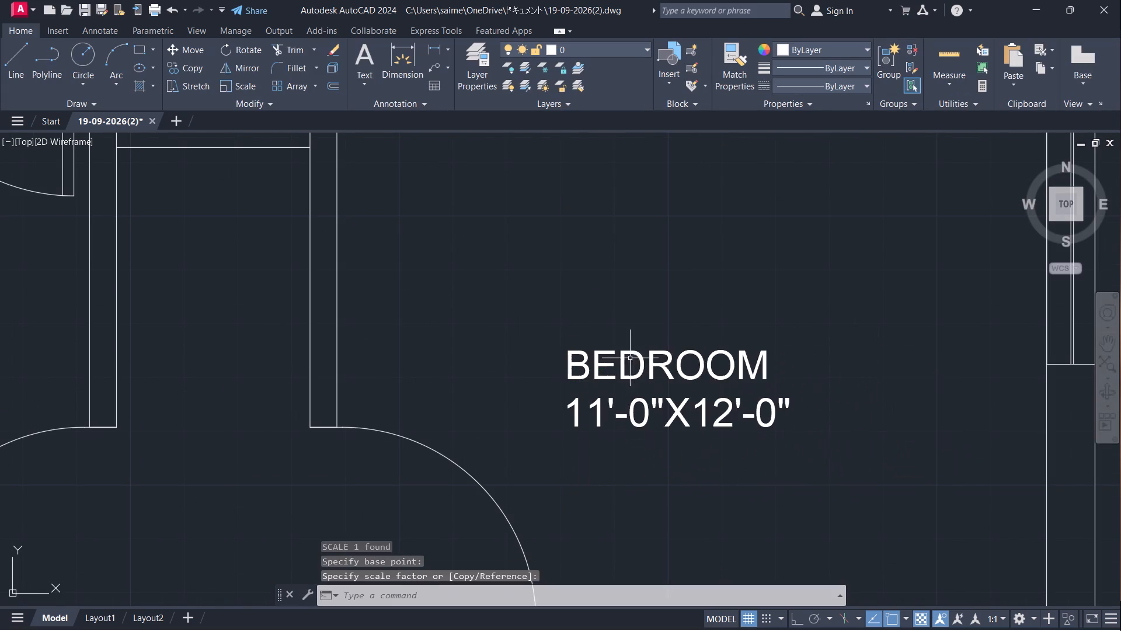
Copy the bedroom label from its upper-left corner into seven other spaces: four down the plan's left side and three down its right side.
scroll(630, 304, "down", 3)
left_click(629, 326)
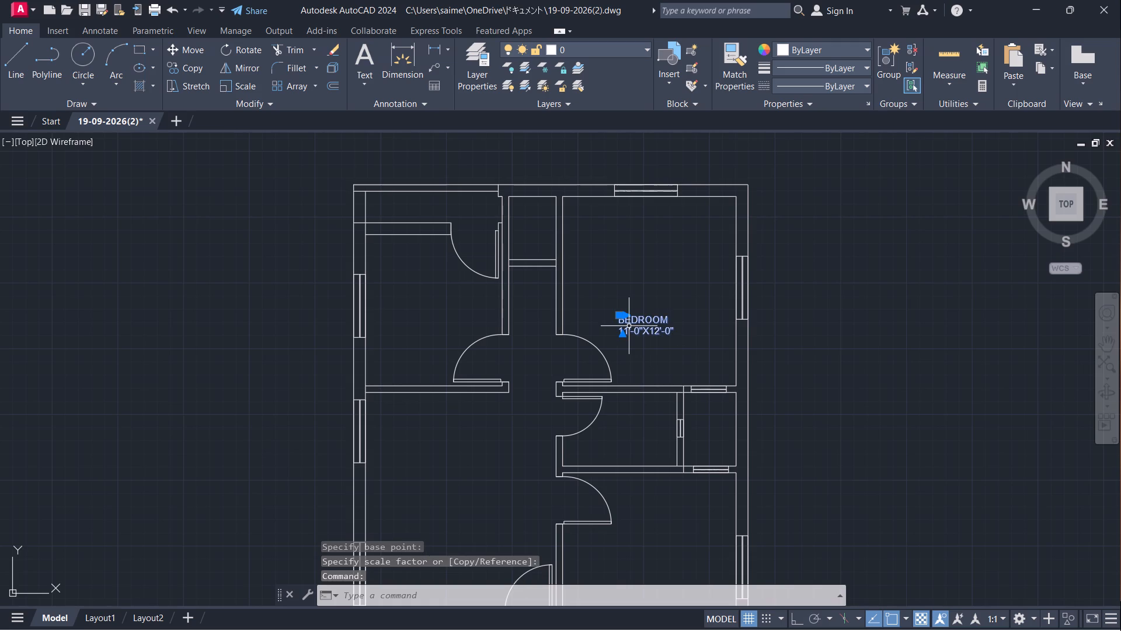
type("CO")
key("Return")
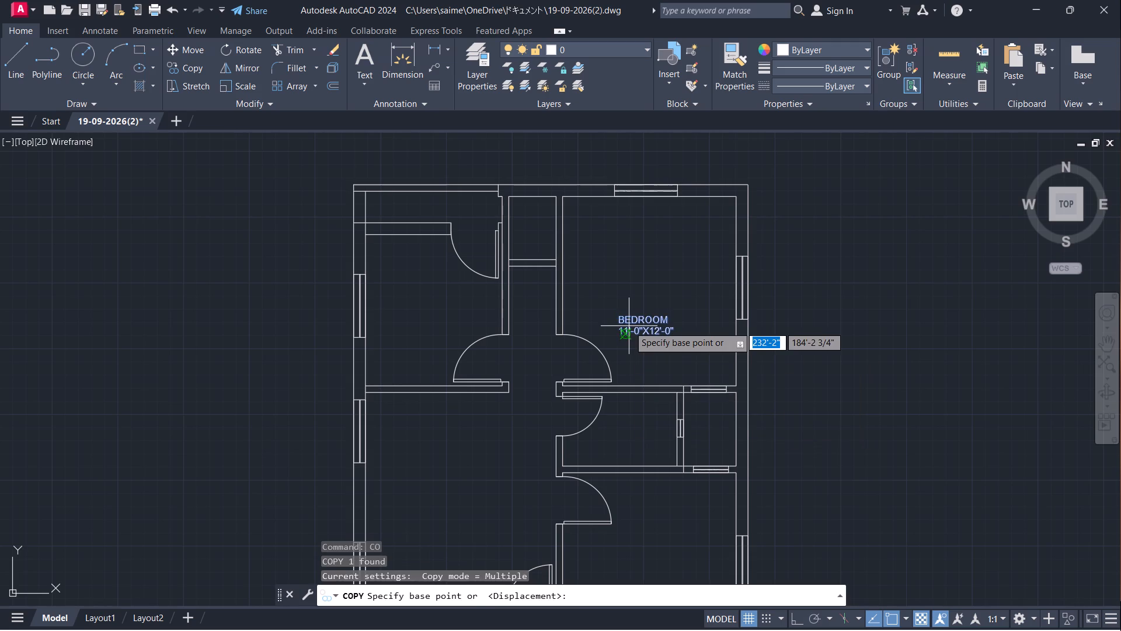
left_click(617, 314)
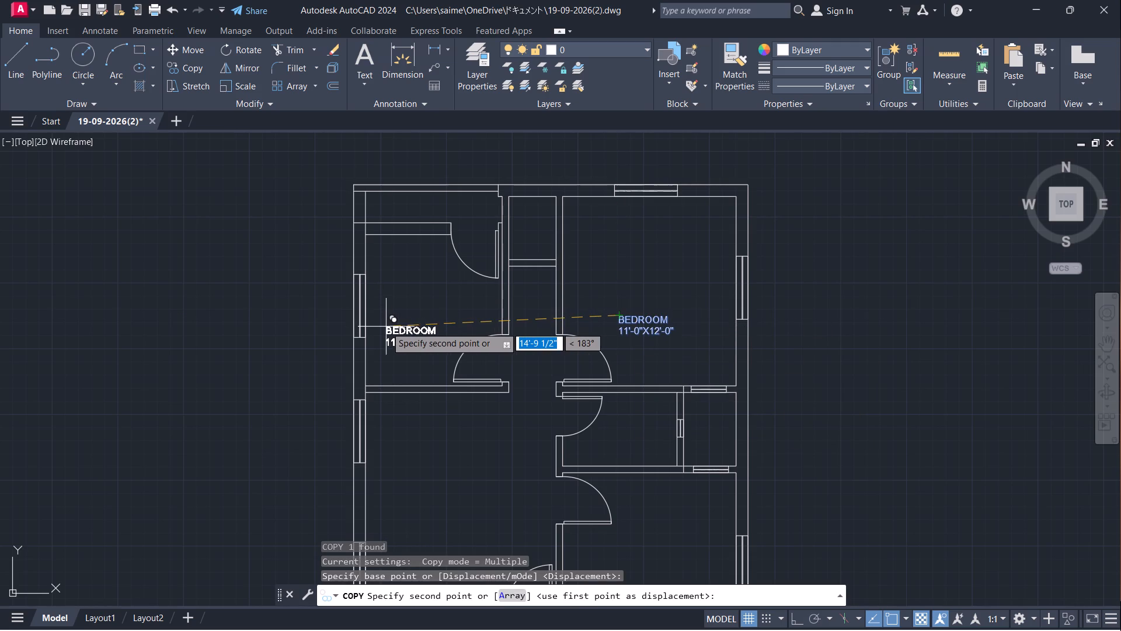
left_click(387, 328)
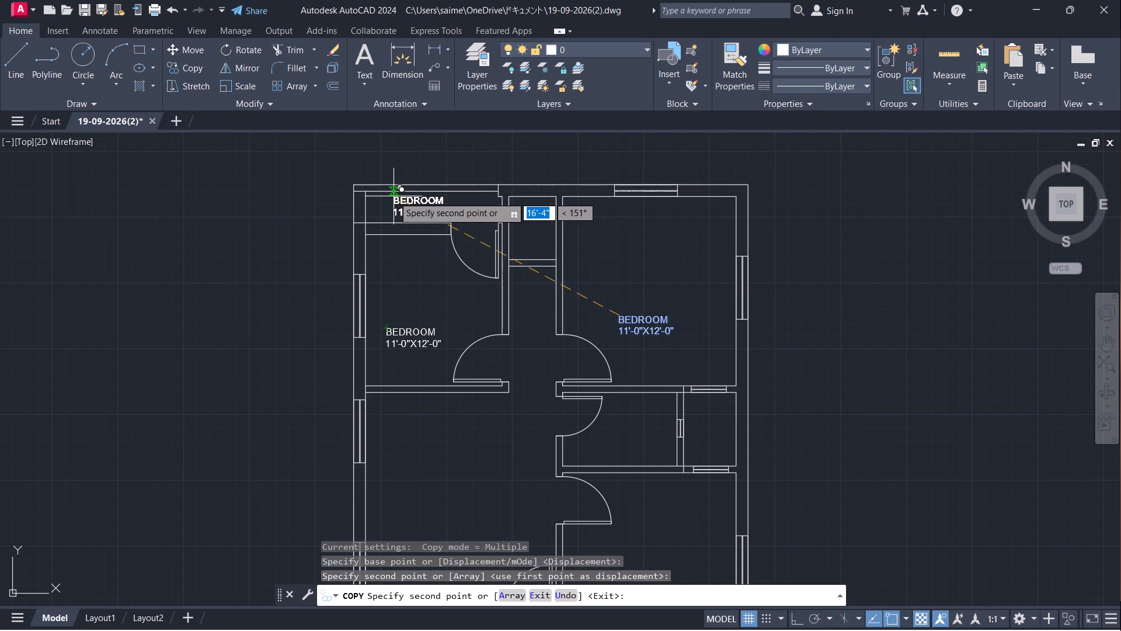
left_click(393, 197)
left_click(418, 479)
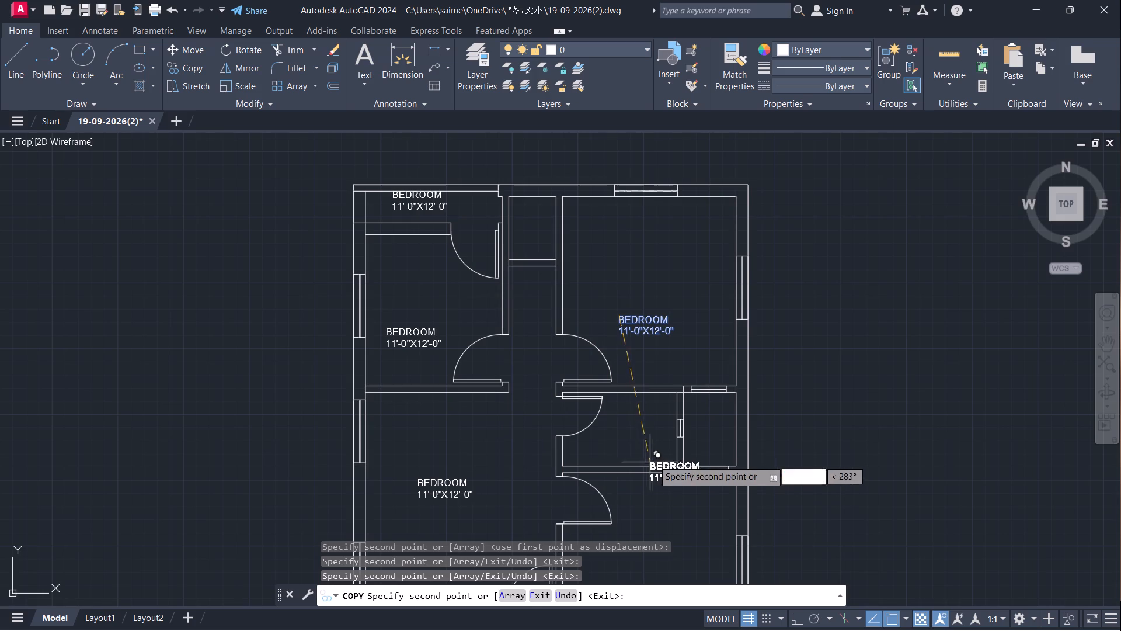
left_click(620, 436)
middle_click_drag(650, 456, 530, 208)
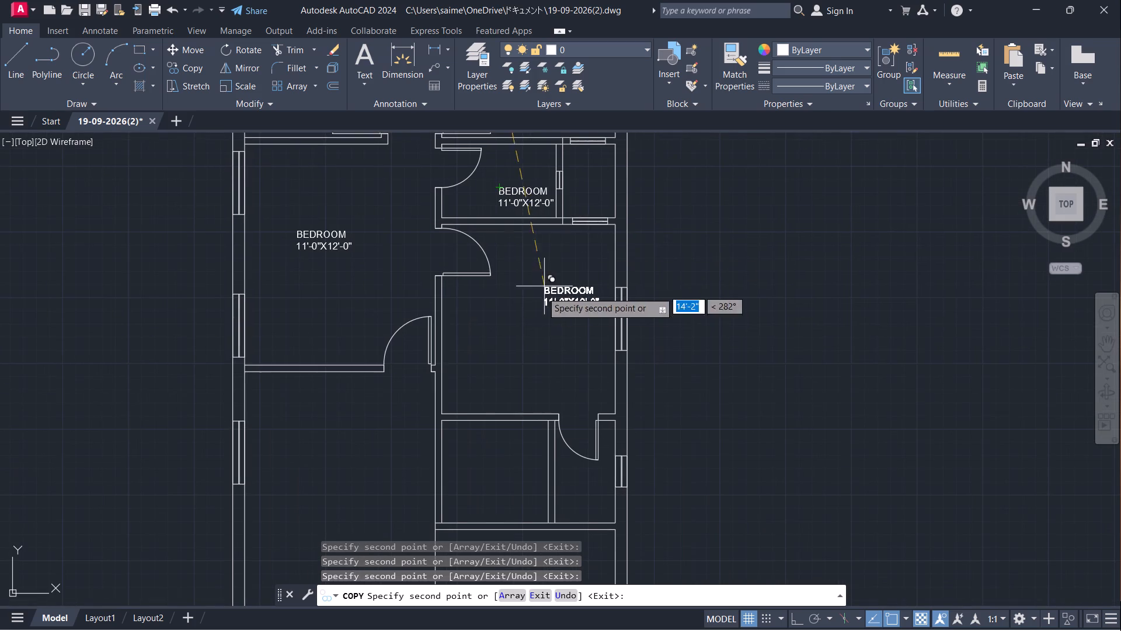
left_click(517, 327)
left_click(276, 486)
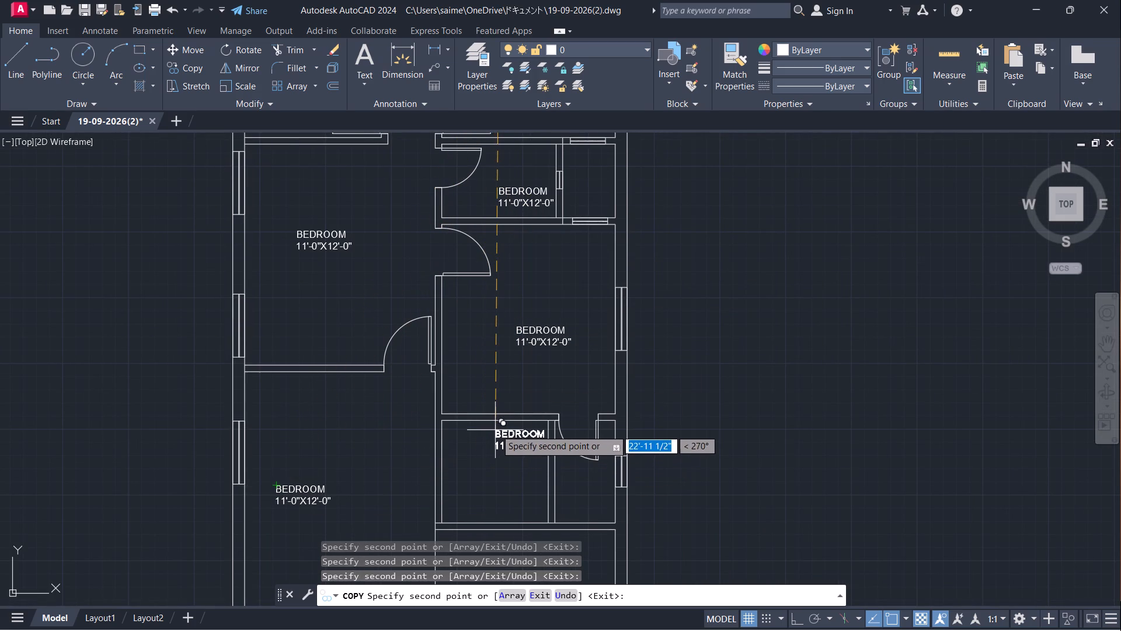
left_click(560, 490)
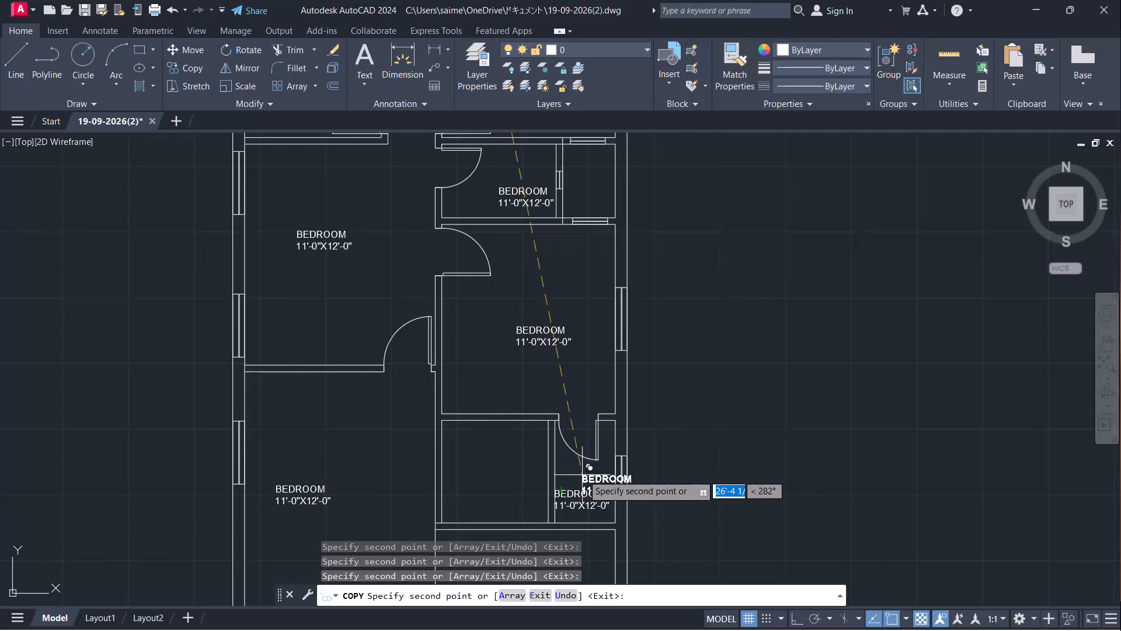
key("Escape")
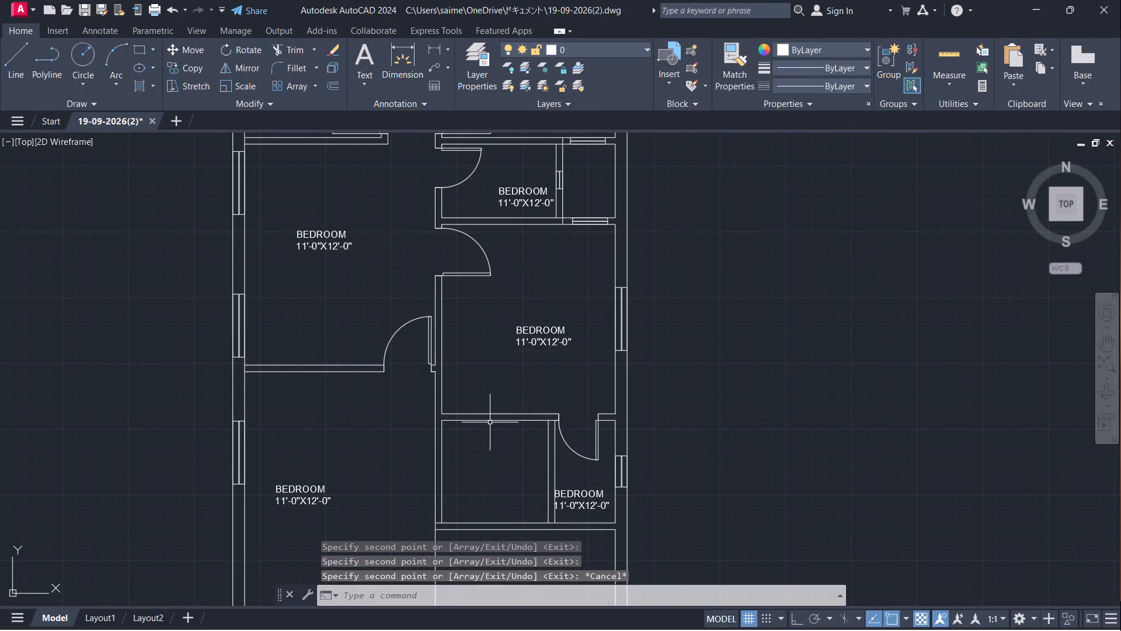
Copy the top wall line of the unlabelled space beside the lower-right small room 3' straight down.
left_click(490, 422)
type("CO")
key("Return")
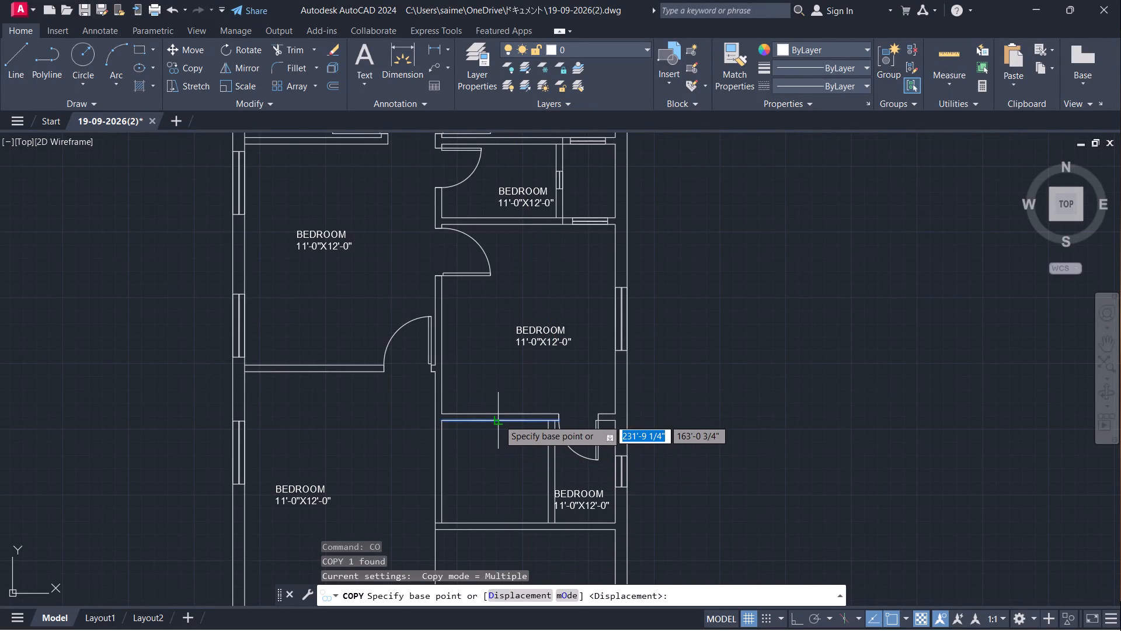
left_click(499, 420)
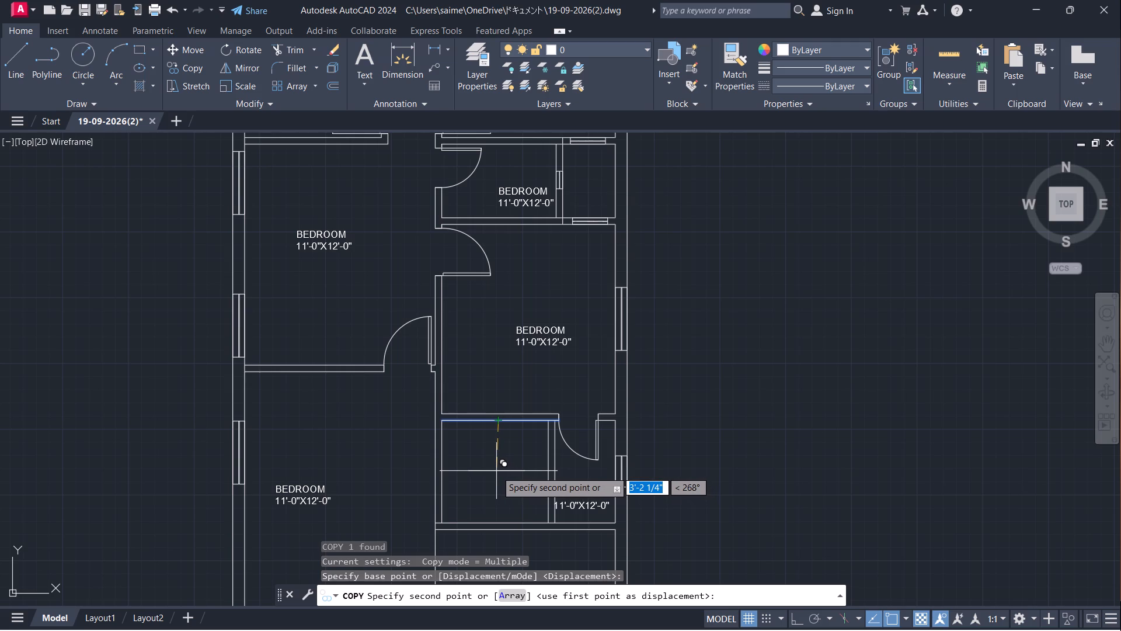
type("3'")
key("Return")
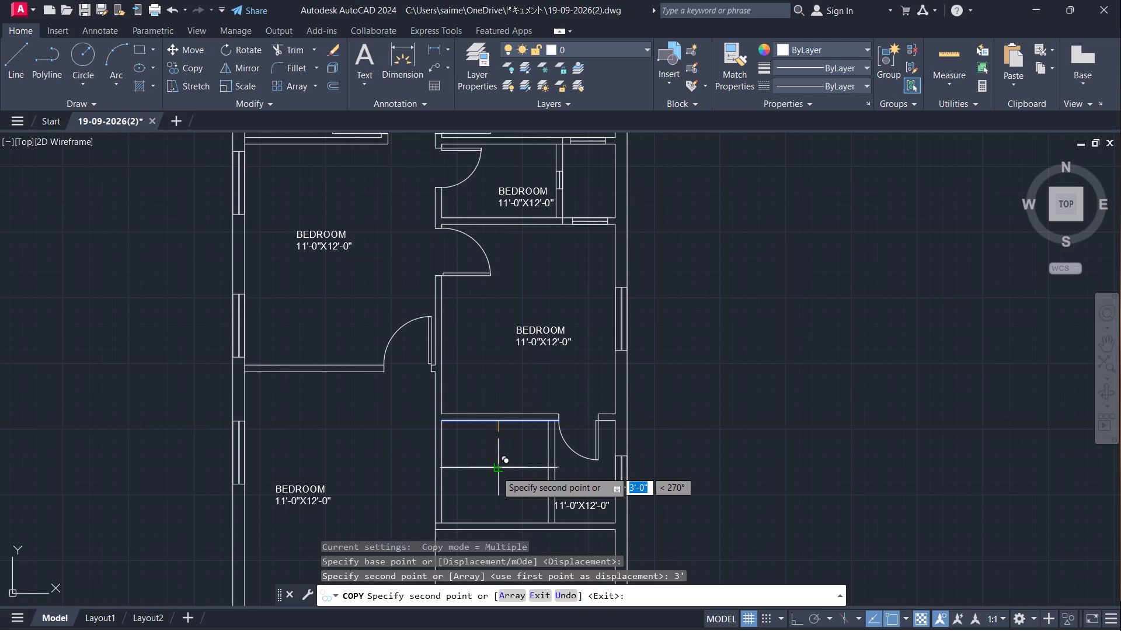
key("Escape")
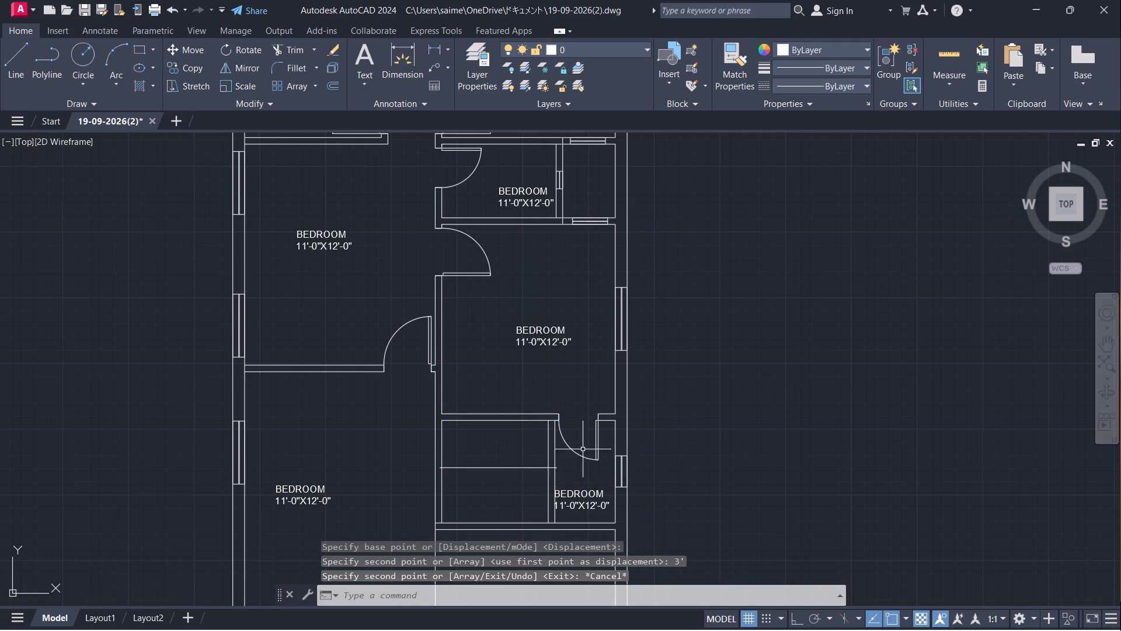
Trim both overhanging ends of the copied horizontal line back to the inner faces of the unlabelled space's side walls.
scroll(548, 483, "up", 3)
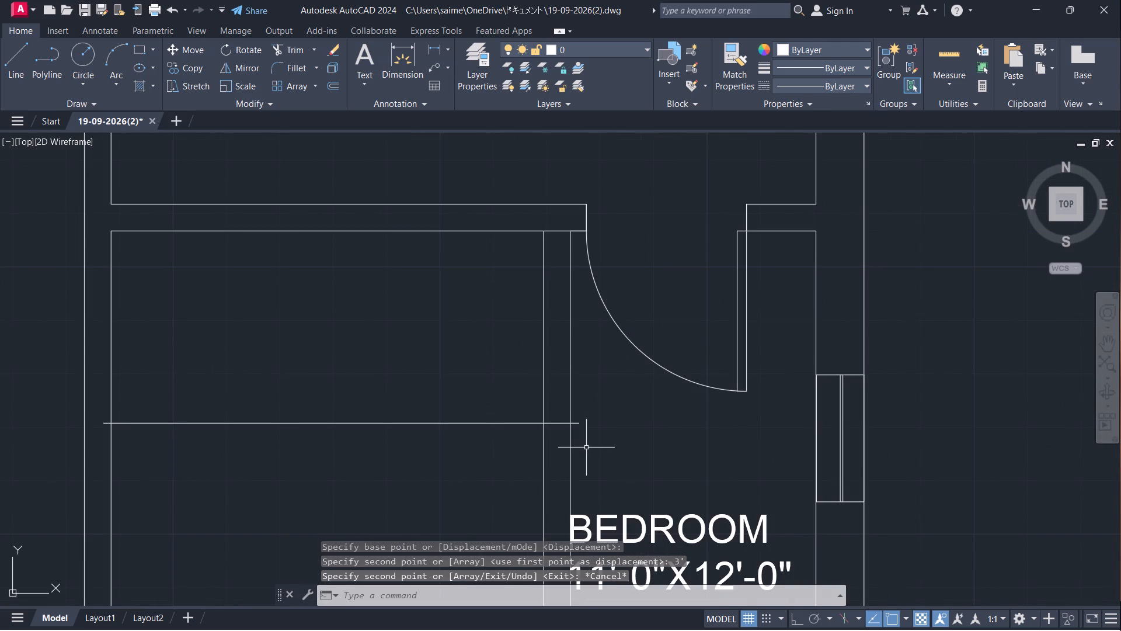
key("t")
key("r")
key("Return")
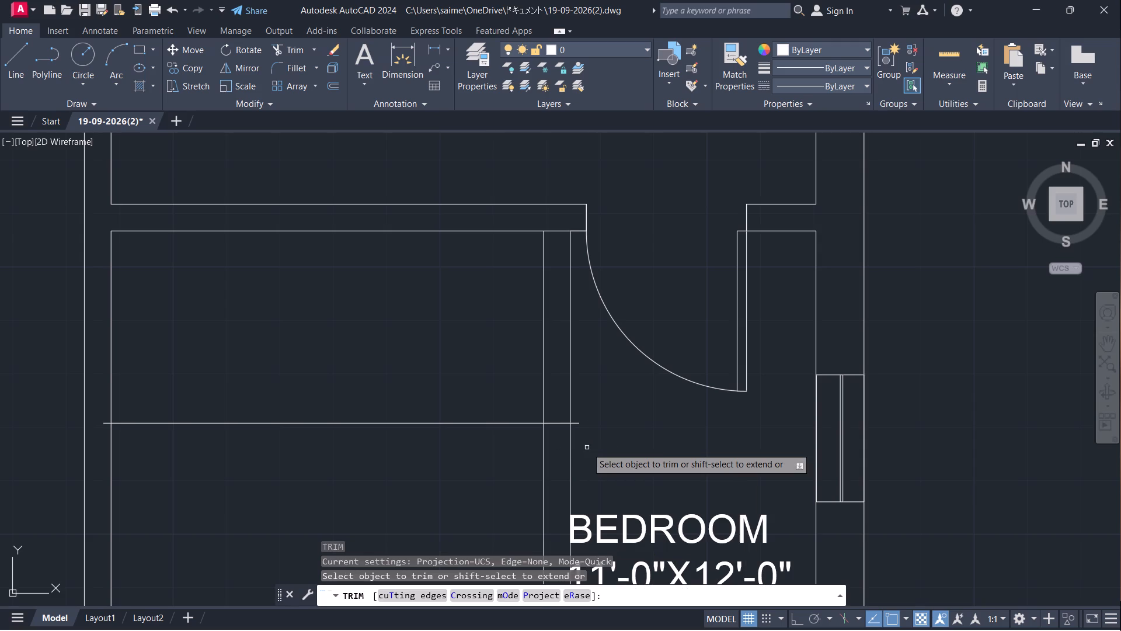
left_click(576, 421)
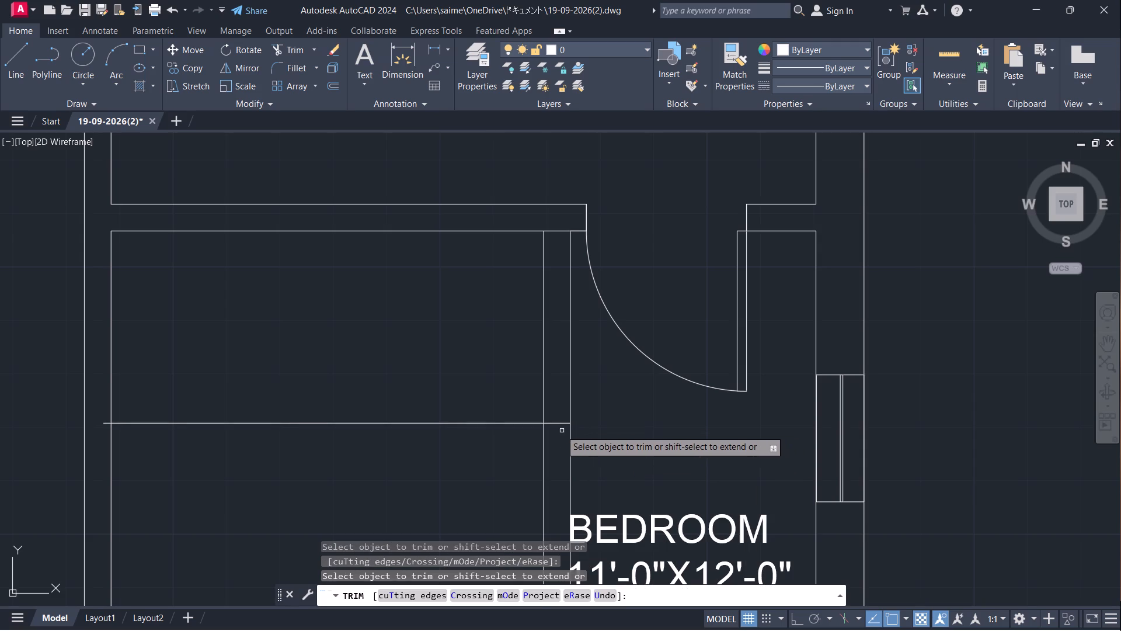
left_click(553, 425)
key("Escape")
scroll(426, 427, "down", 2)
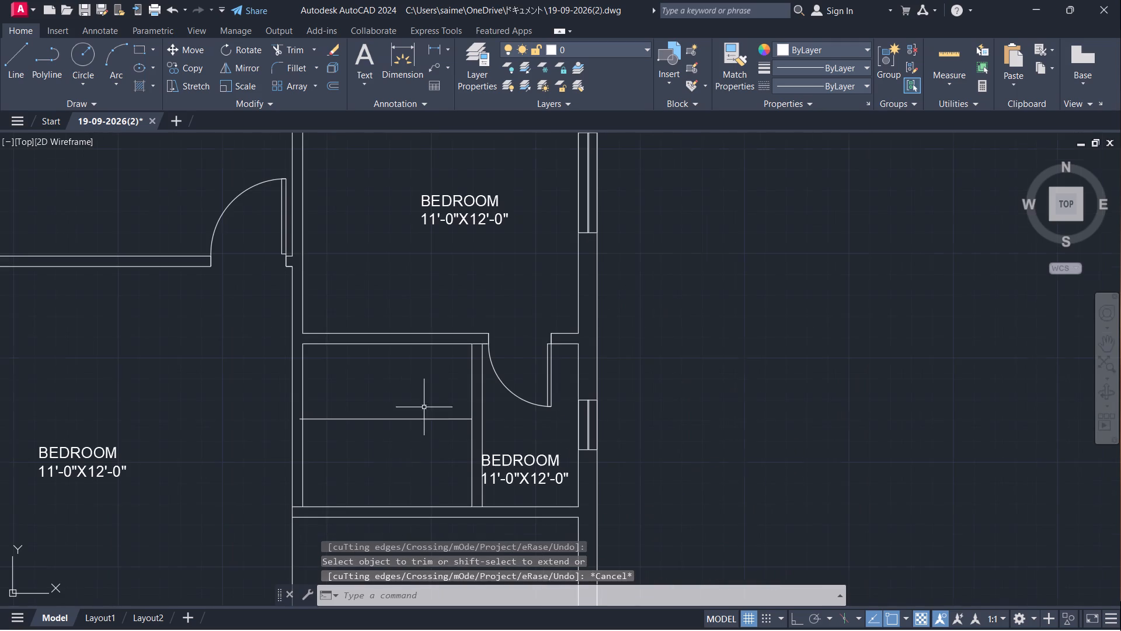
middle_click_drag(393, 456, 323, 359)
key("space")
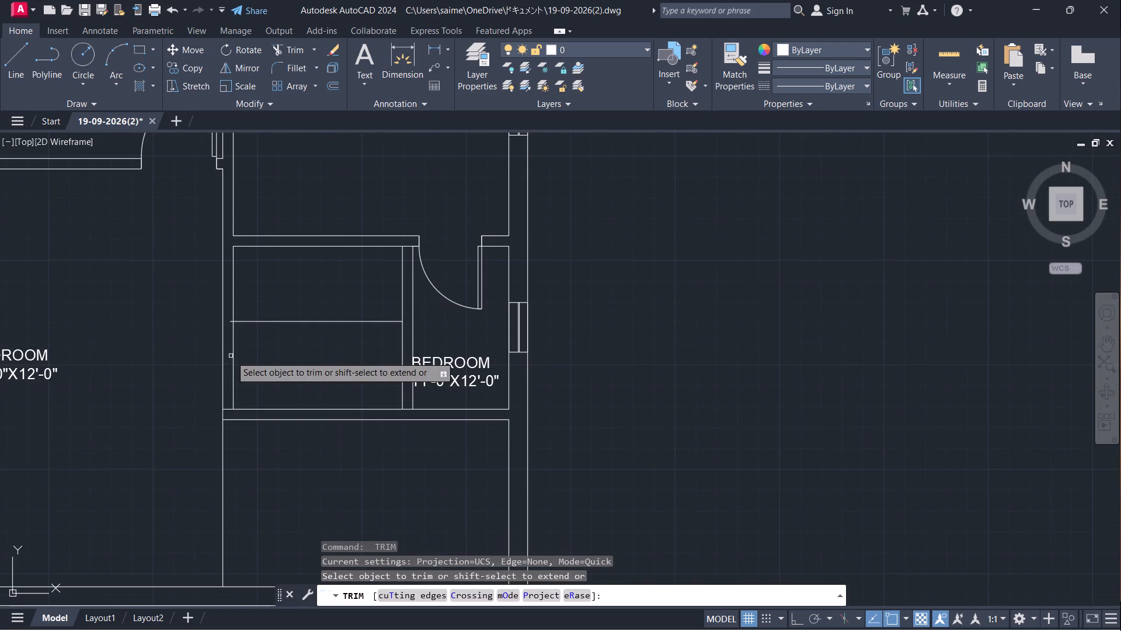
scroll(230, 306, "up", 2)
left_click(228, 345)
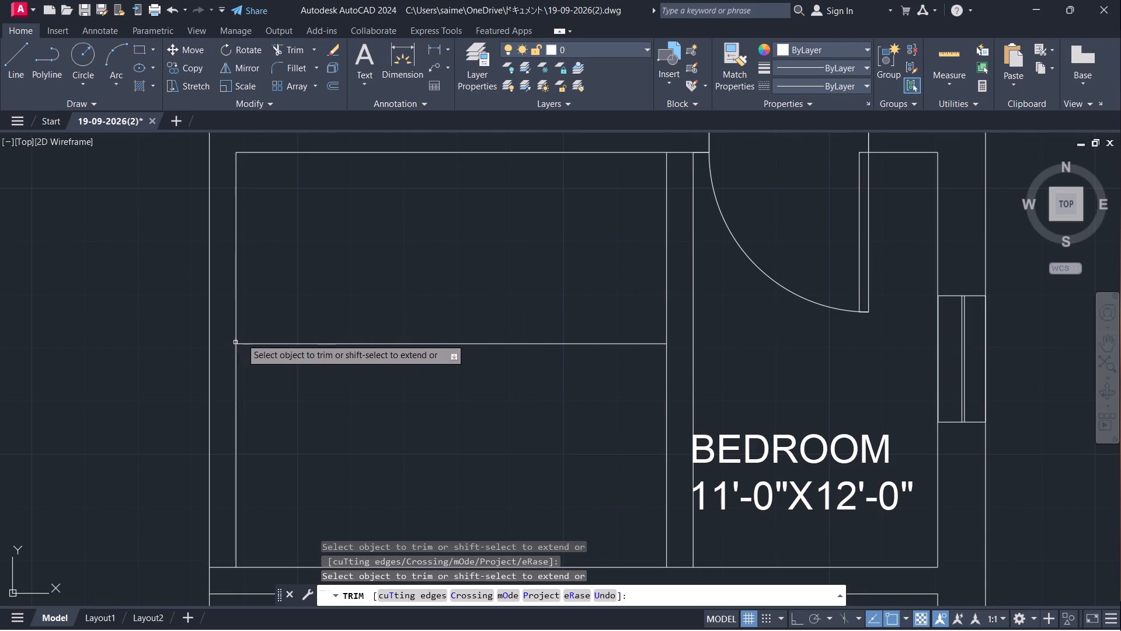
key("Escape")
Copy the unlabelled space's left wall line as a fitted array of 12 items along the top wall, spanning about three quarters of its width.
left_click(297, 287)
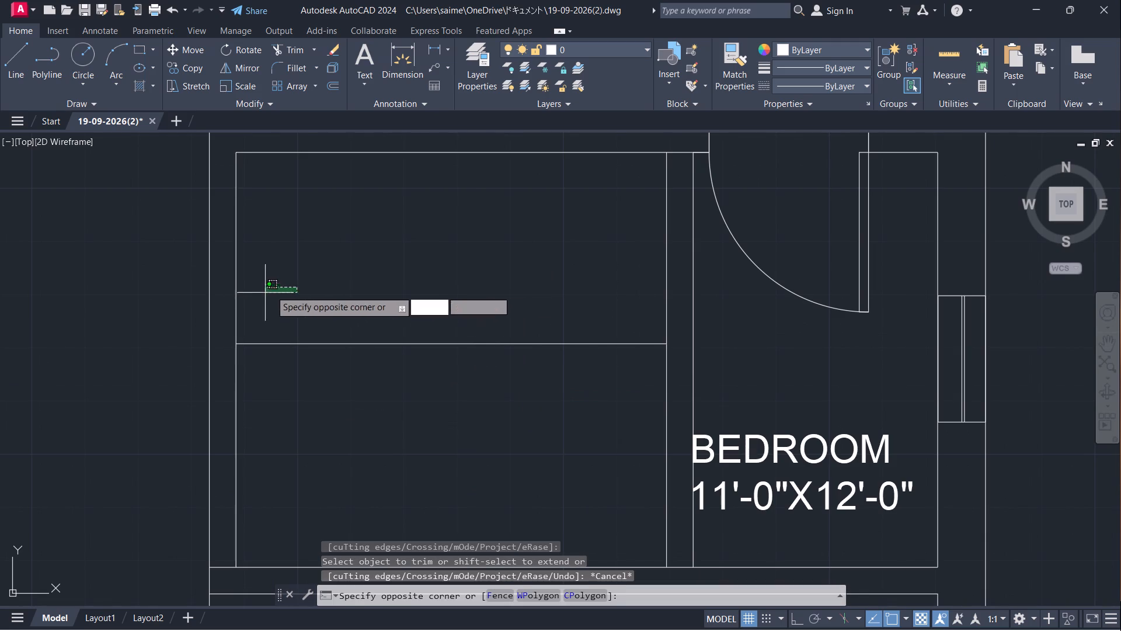
left_click(278, 285)
left_click(257, 272)
left_click(210, 298)
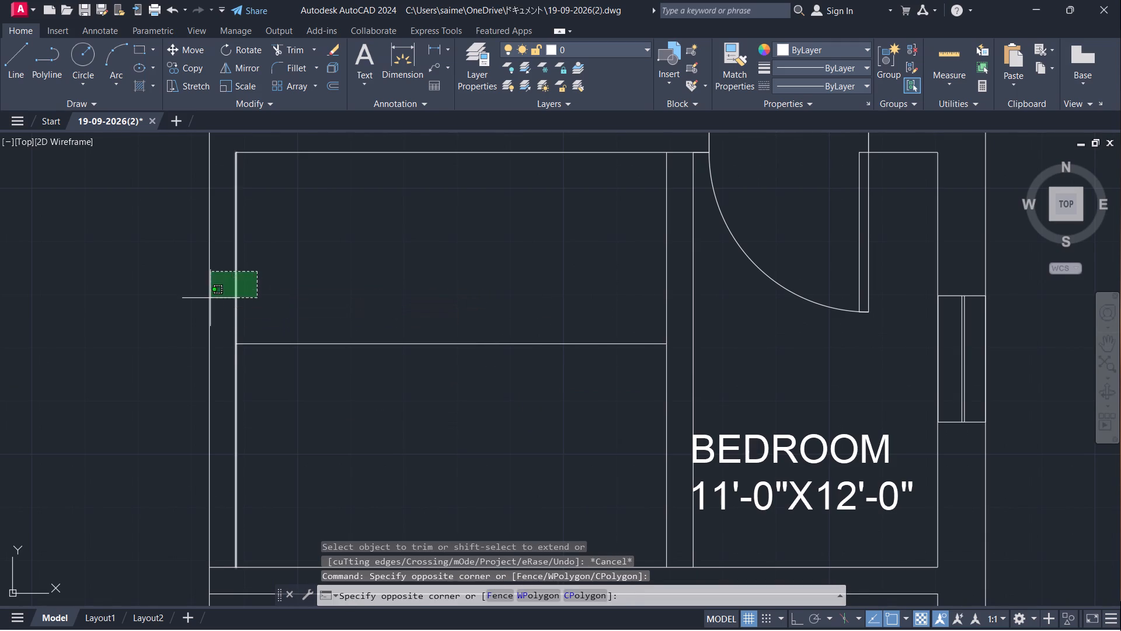
type("CO")
key("Return")
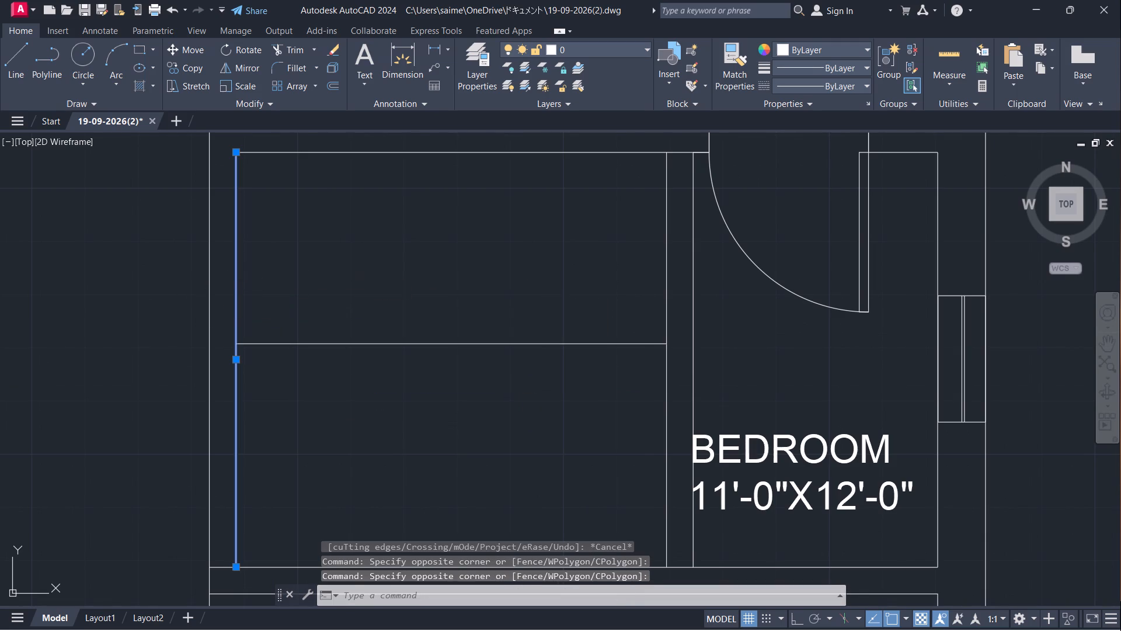
left_click(236, 155)
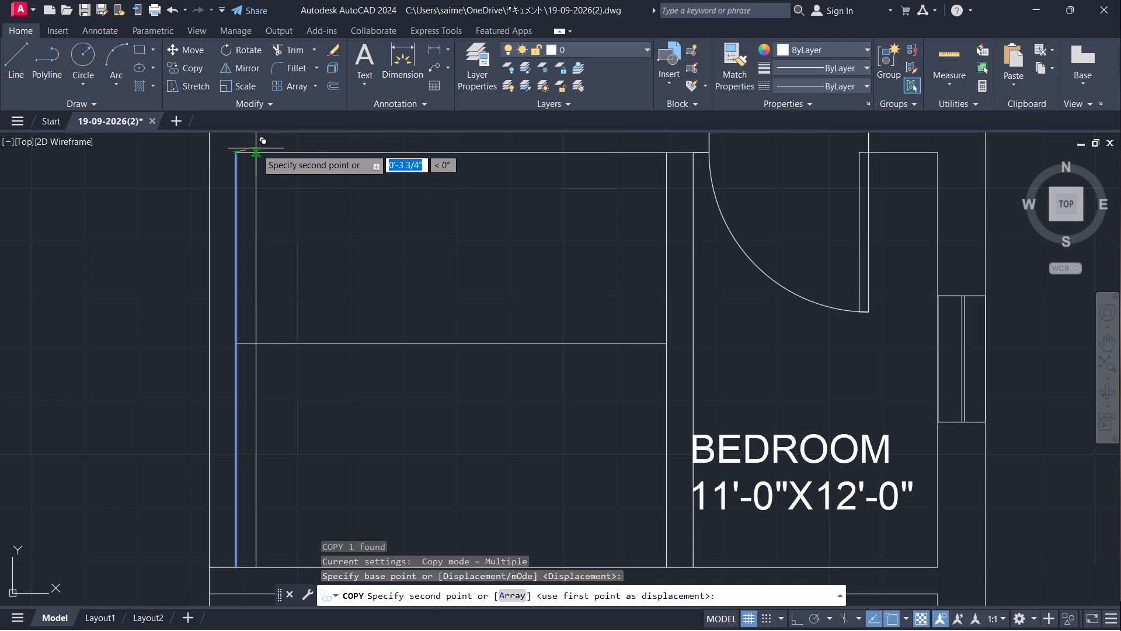
key("a")
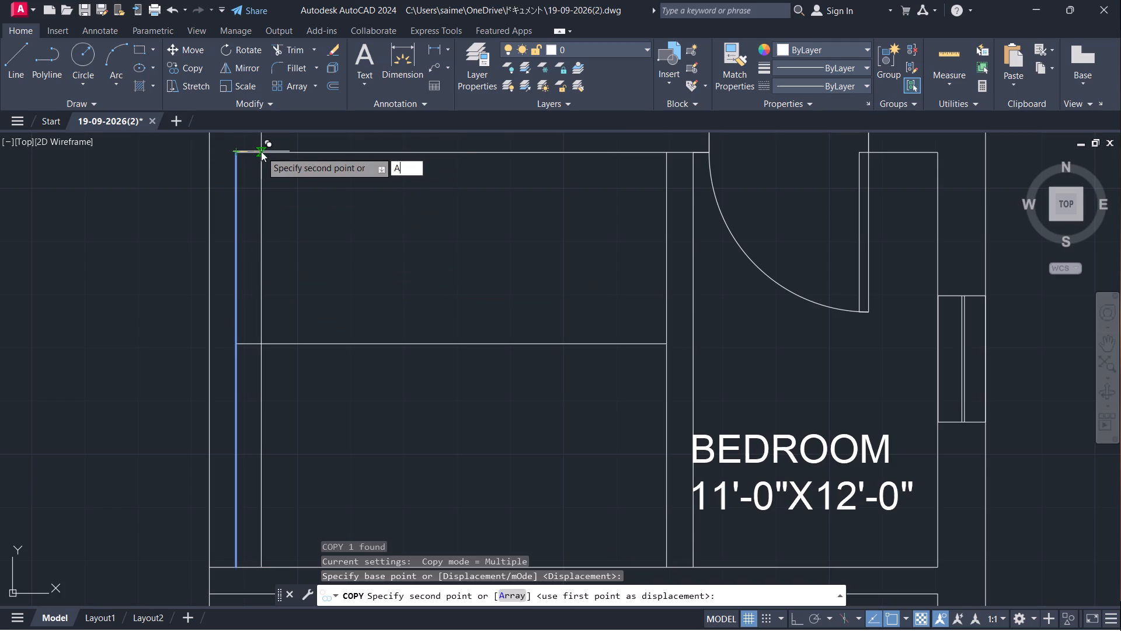
key("Return")
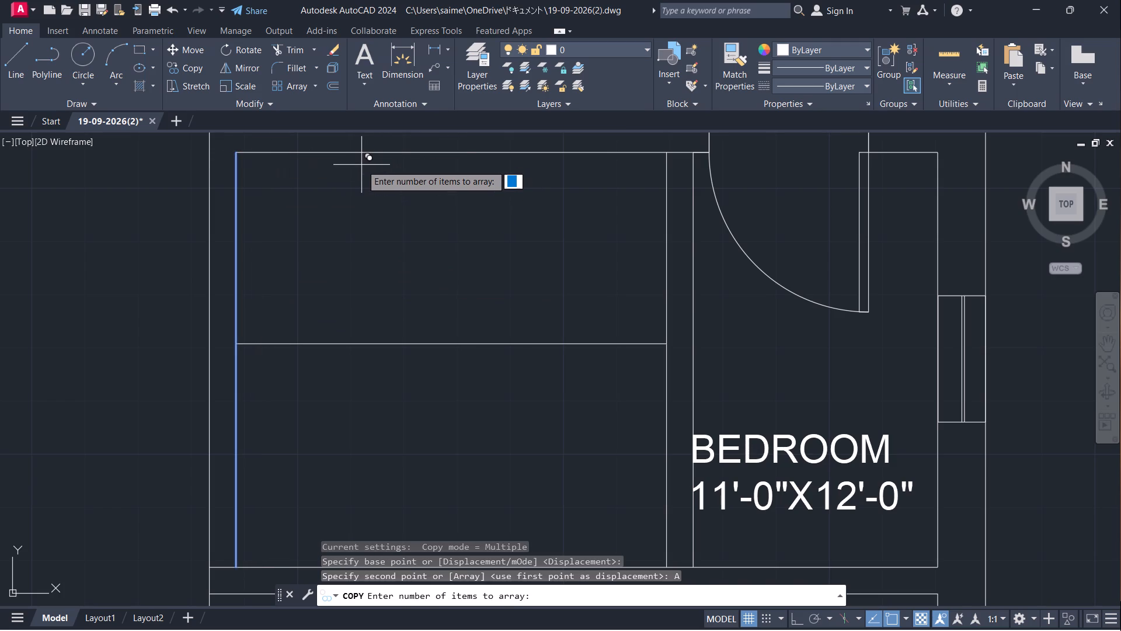
type("12")
key("Return")
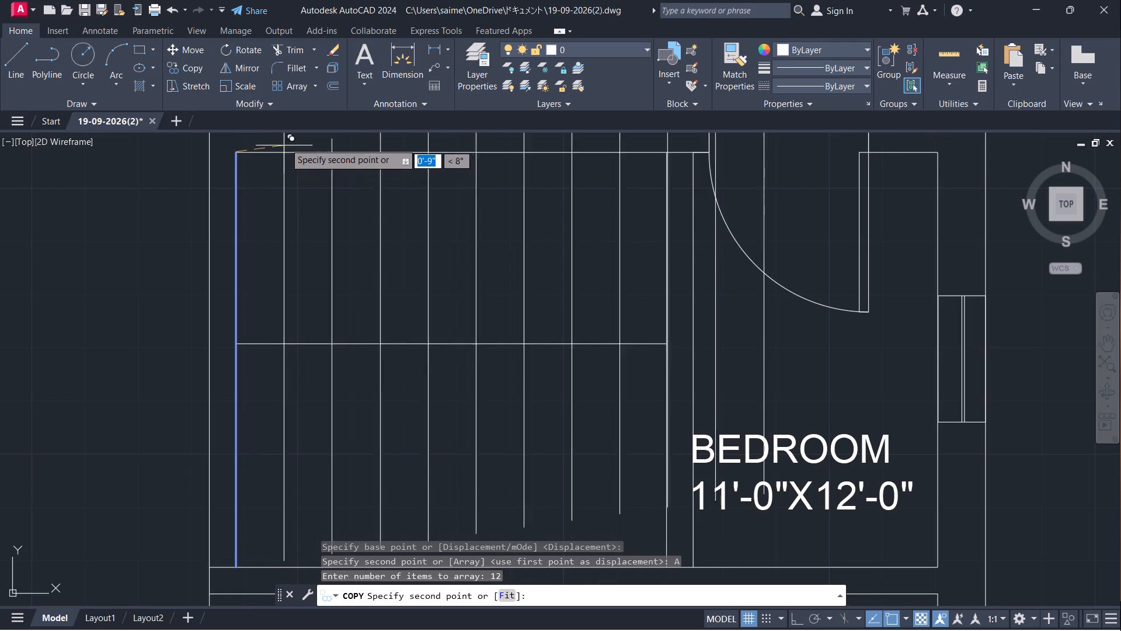
key("f")
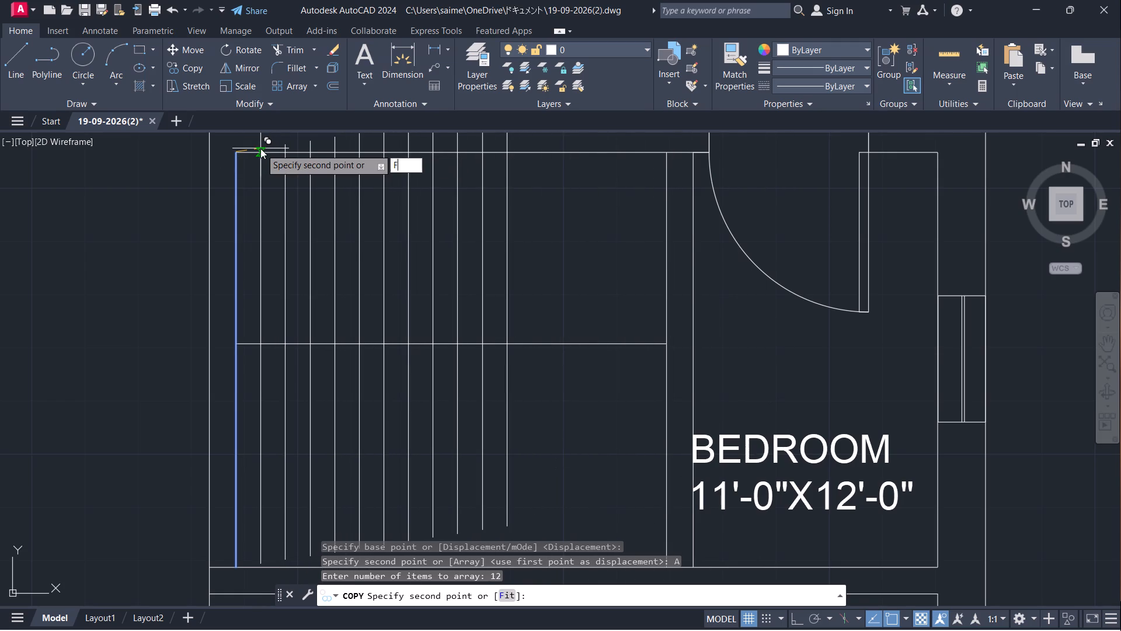
key("Return")
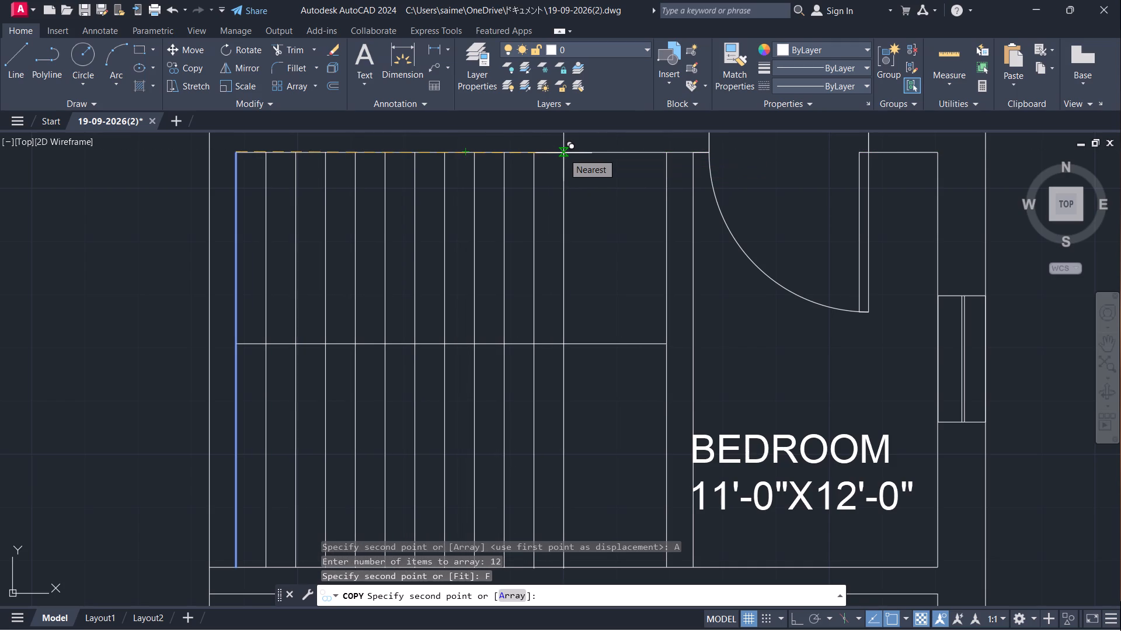
left_click(563, 153)
key("Escape")
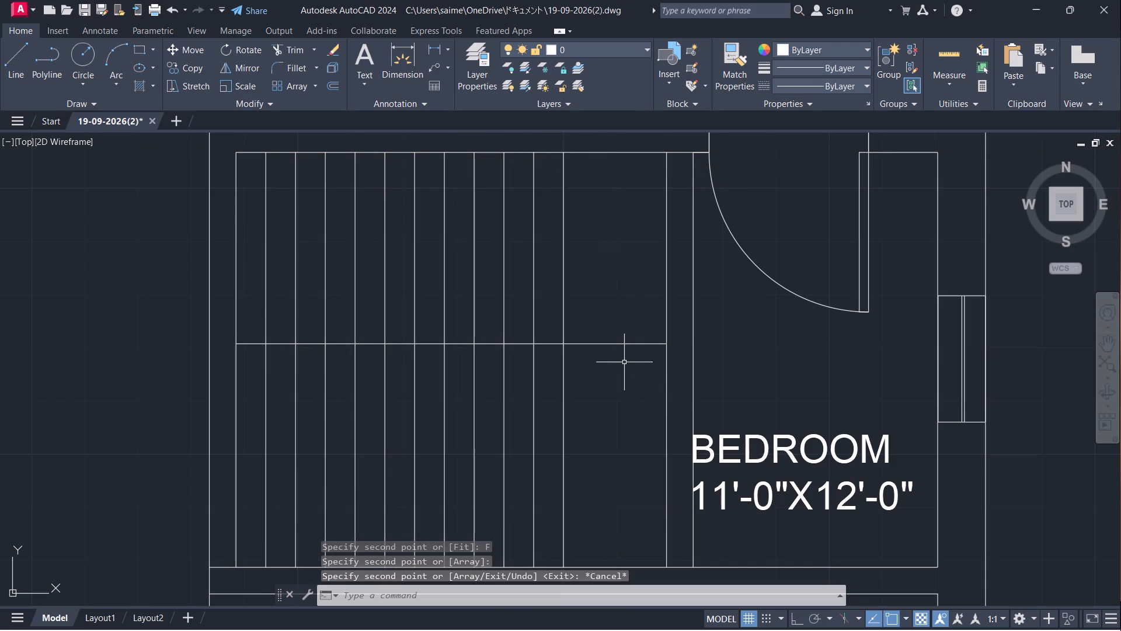
Offset the horizontal line crossing the new vertical lines 5" downward.
left_click(620, 341)
left_click(615, 364)
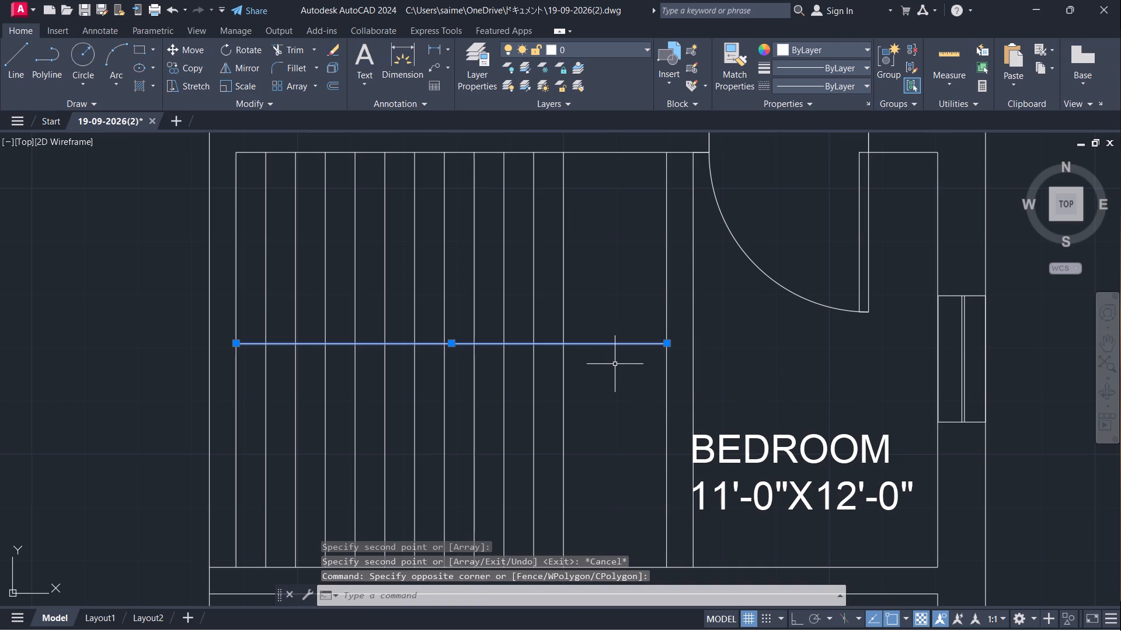
key("o")
key("Return")
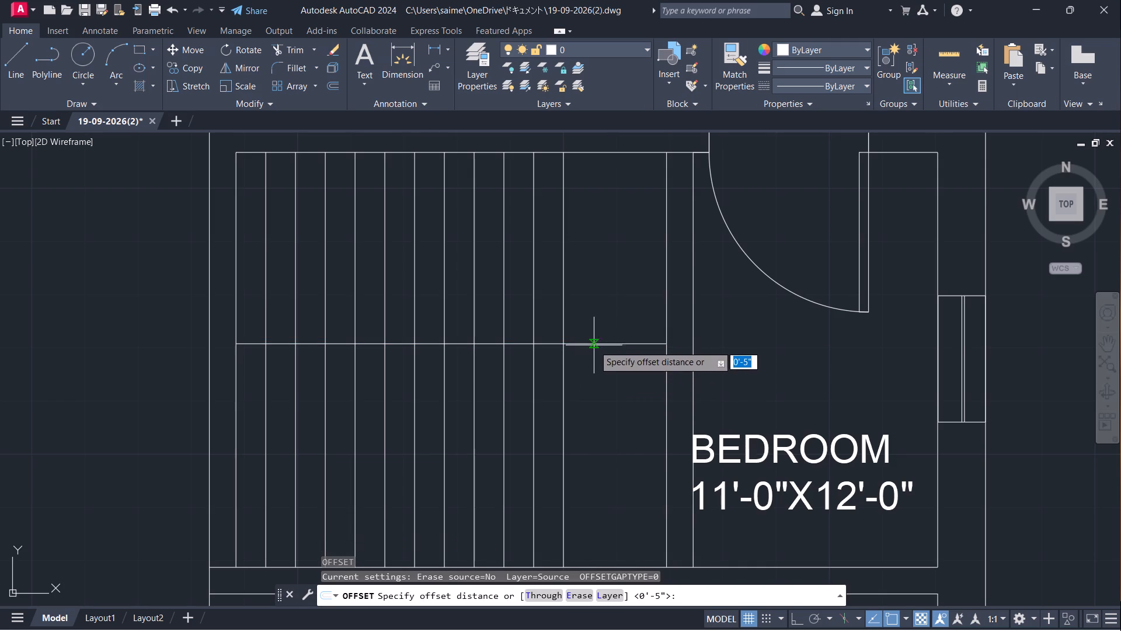
left_click(594, 345)
type("1'")
key("Return")
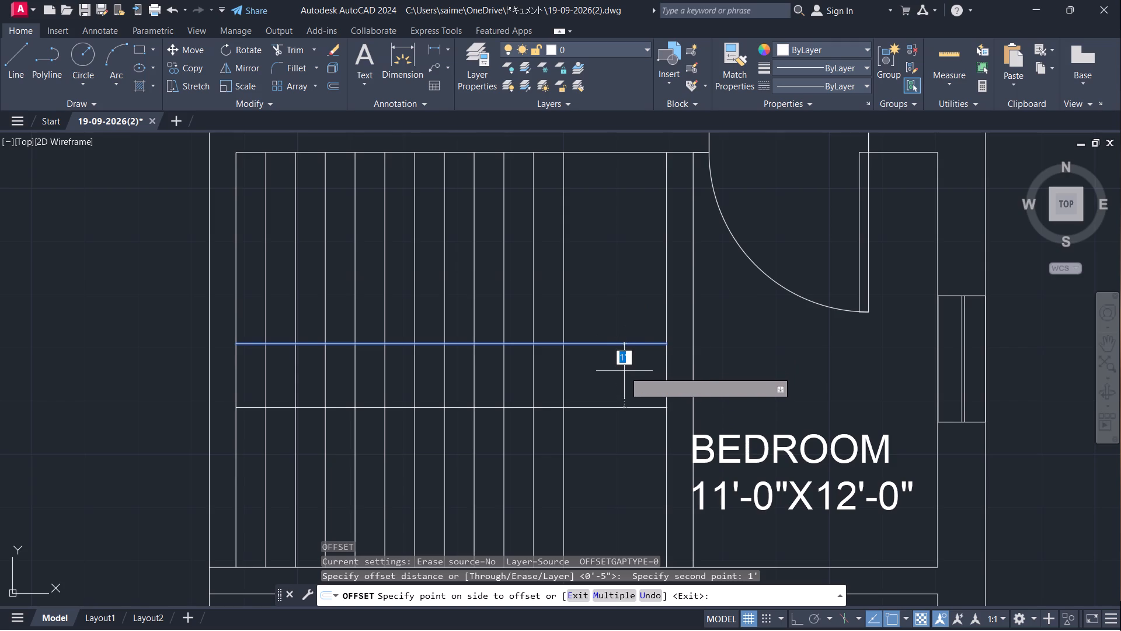
key("BackSpace")
type("5\"")
key("Return")
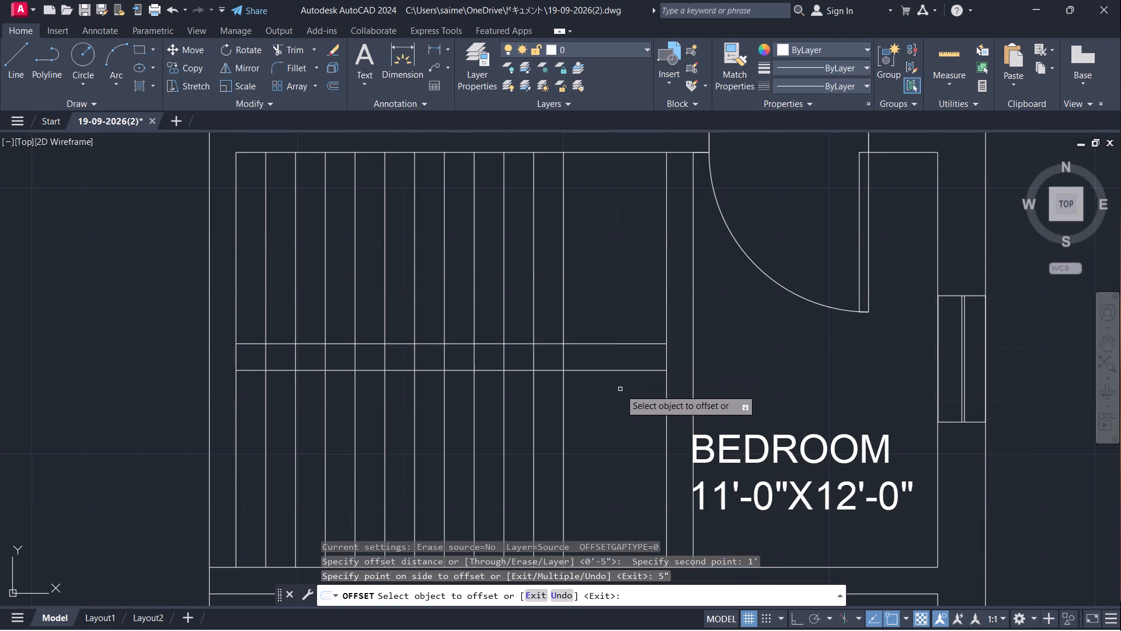
left_click(620, 389)
key("Escape")
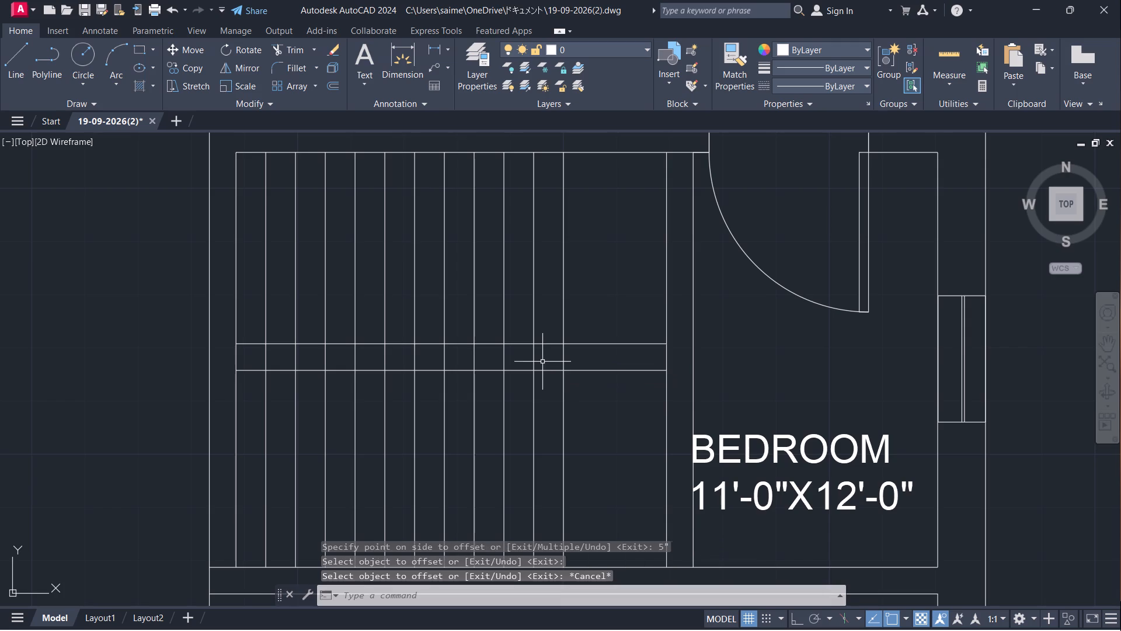
Trim the right ends of both central horizontal lines back to the last vertical tread line.
type("TR")
key("Return")
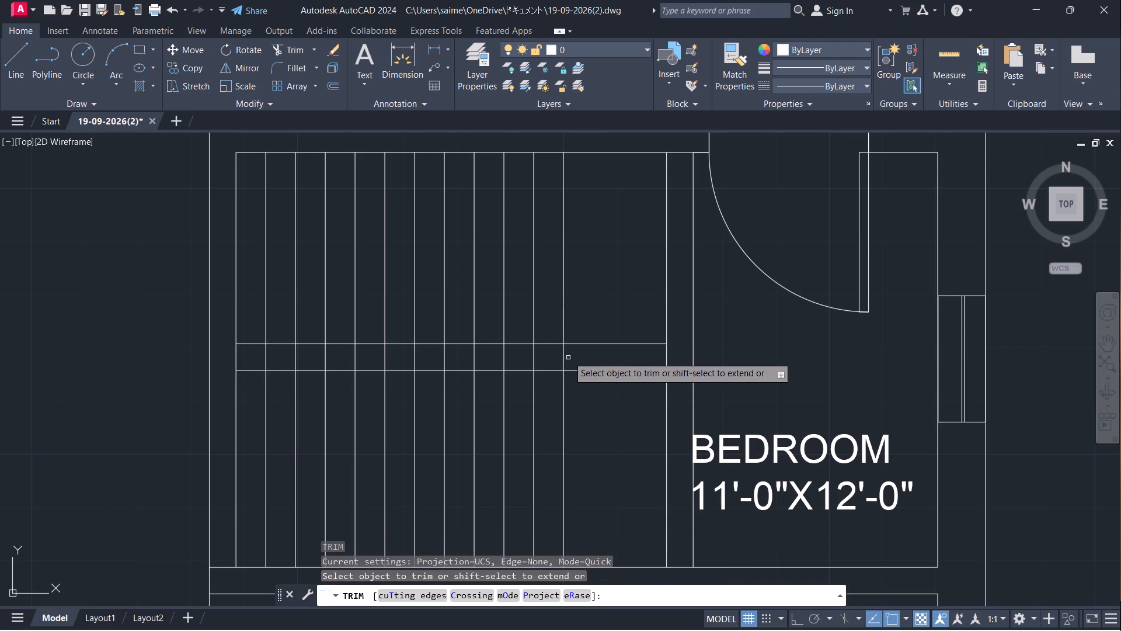
left_click_drag(614, 321, 623, 401)
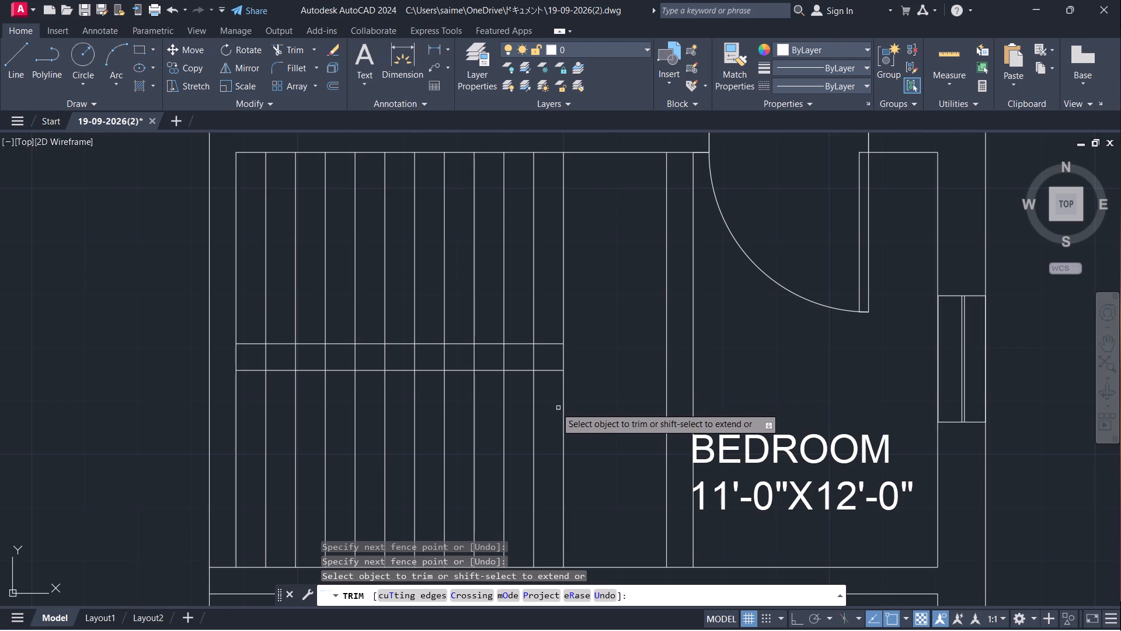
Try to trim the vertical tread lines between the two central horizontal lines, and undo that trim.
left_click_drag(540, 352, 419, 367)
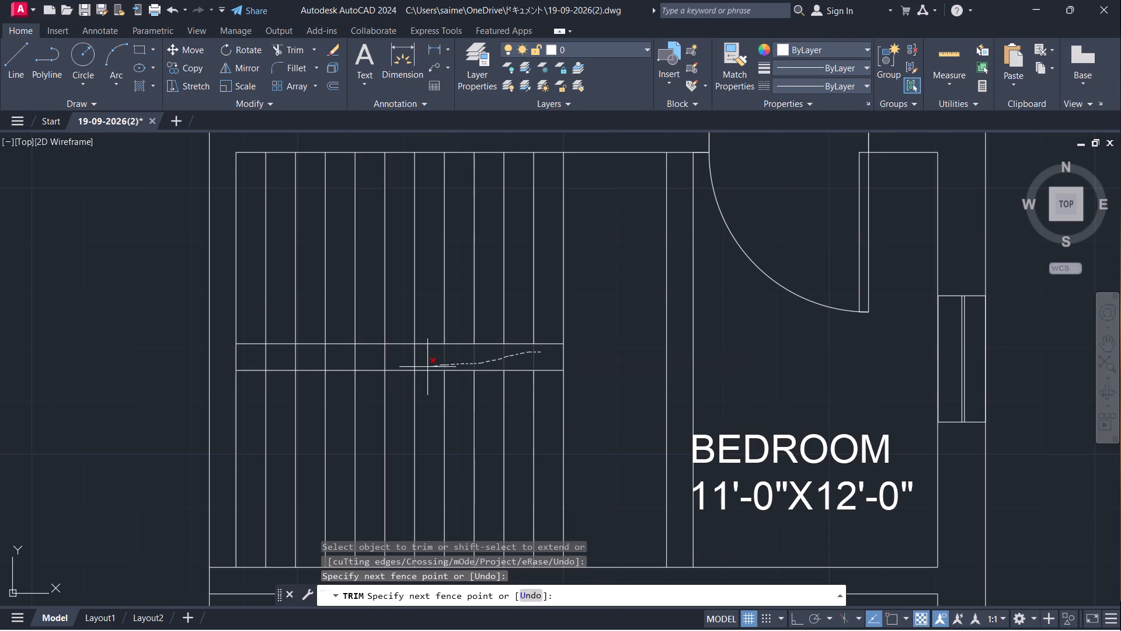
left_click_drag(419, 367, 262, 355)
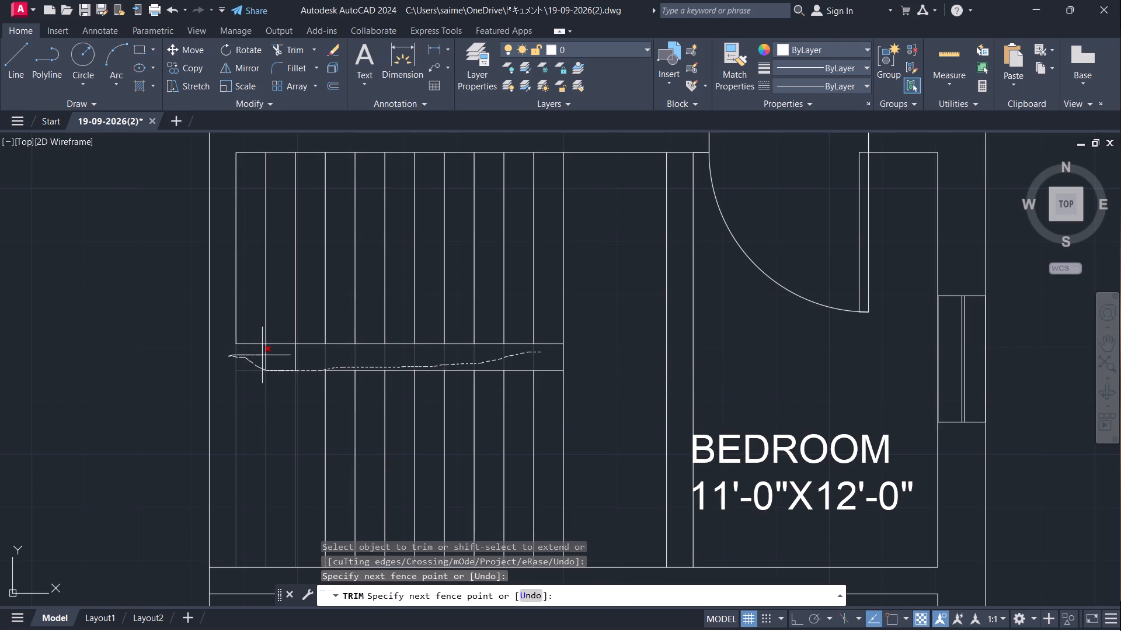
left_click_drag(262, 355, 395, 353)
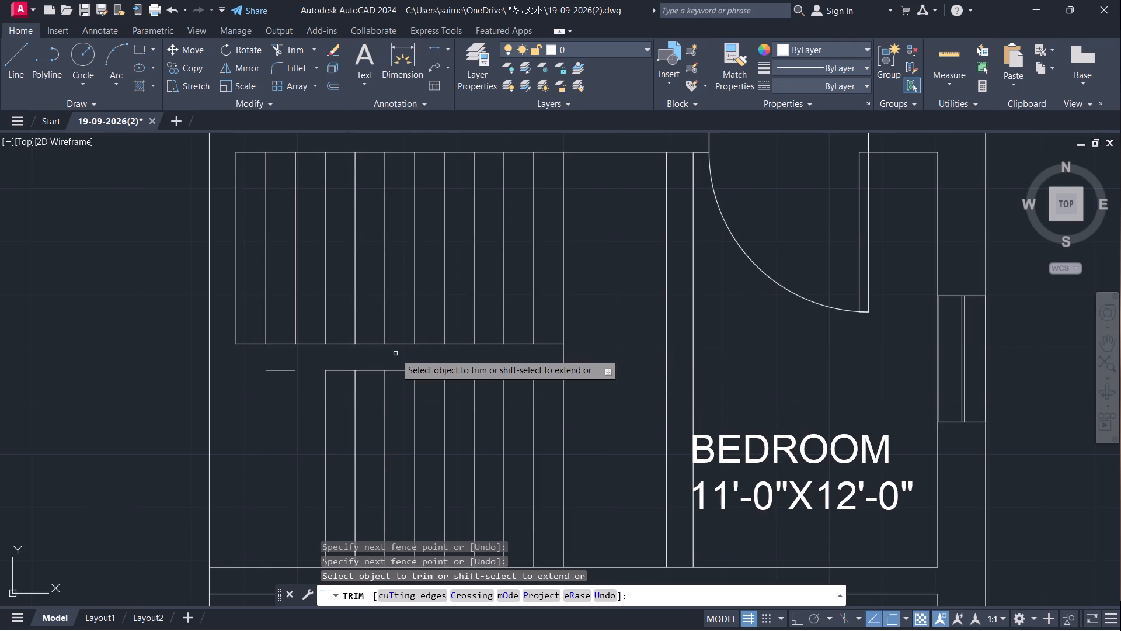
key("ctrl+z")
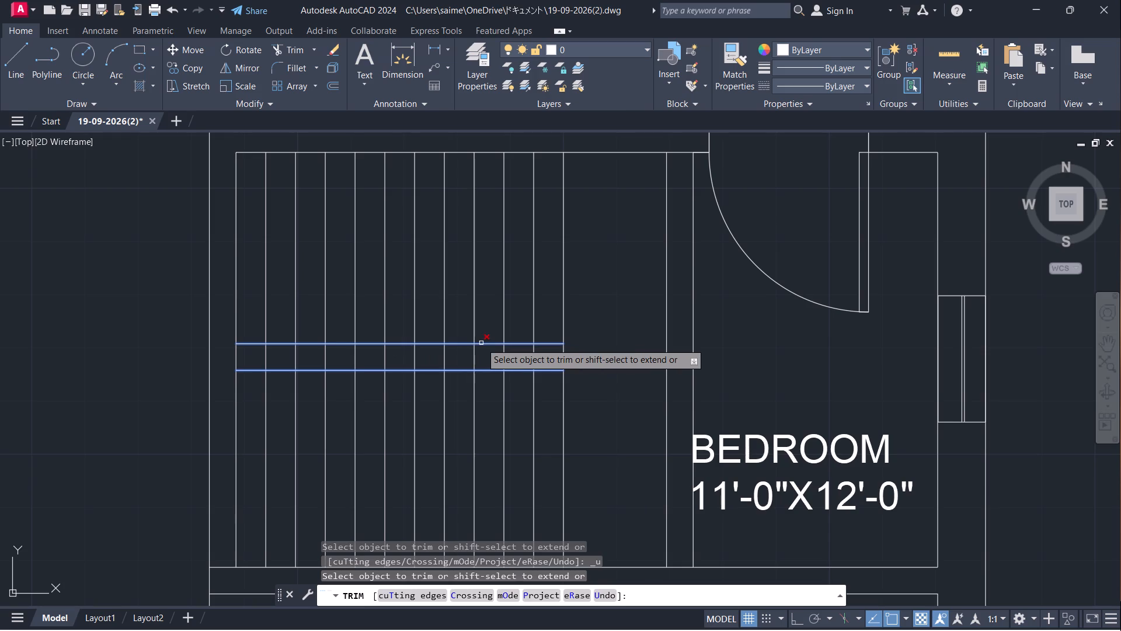
Trim away the inner vertical tread lines between the two central horizontal lines with a straight fence, keeping the two end lines.
key("space")
left_click(542, 357)
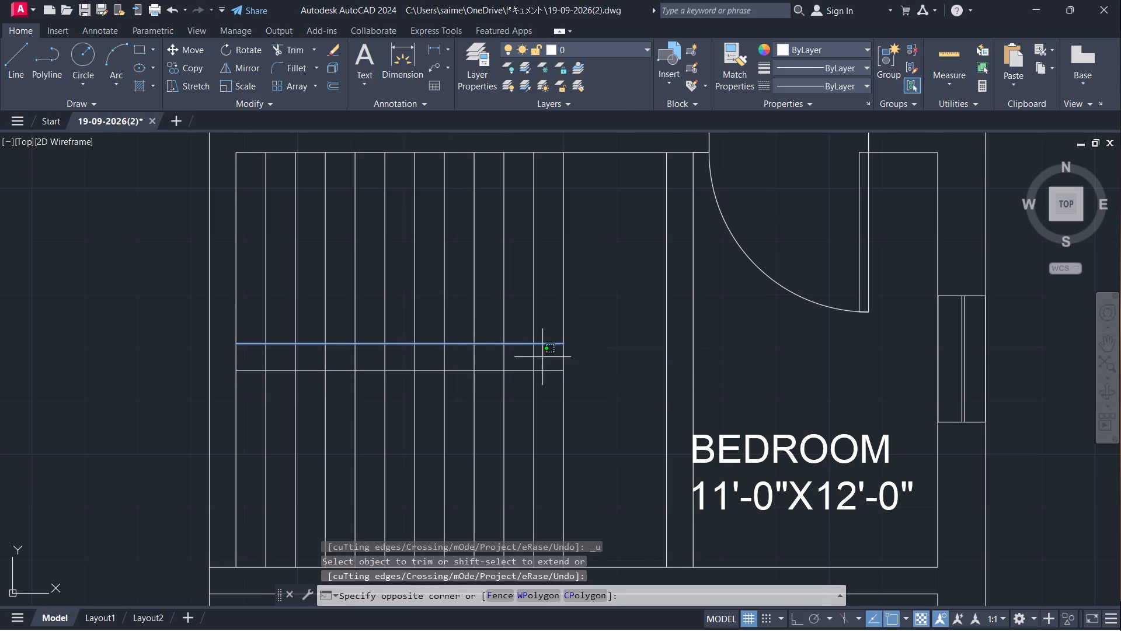
left_click(541, 359)
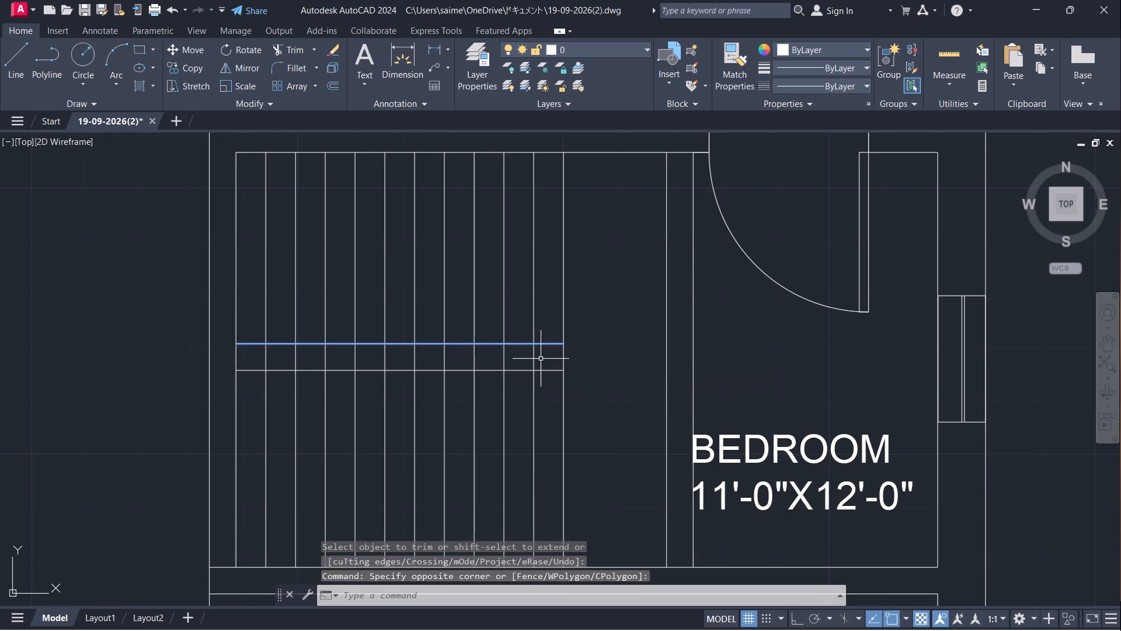
key("space")
left_click(541, 359)
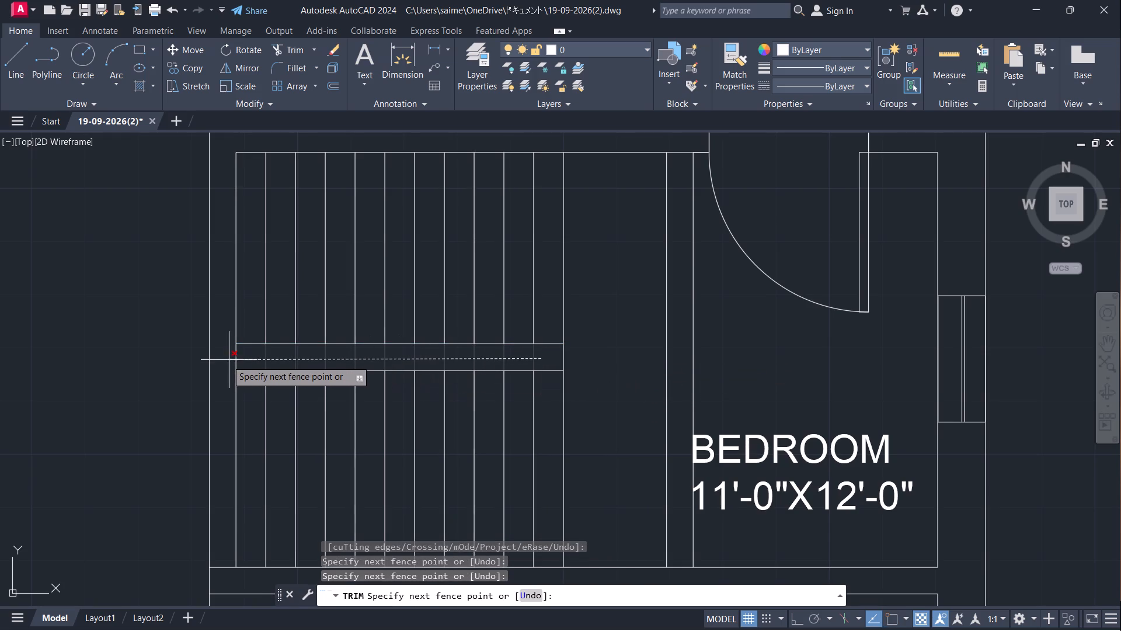
left_click(250, 358)
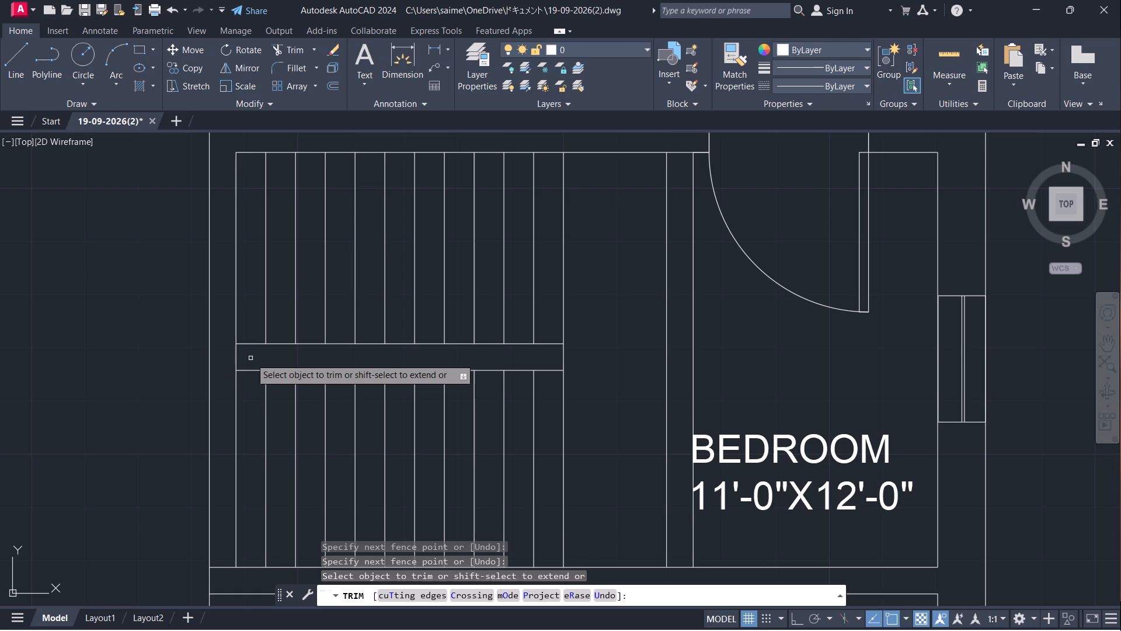
key("Escape")
Extend the left ends of the stair space's top line and both central horizontal lines to the partition's outer line.
type("EX")
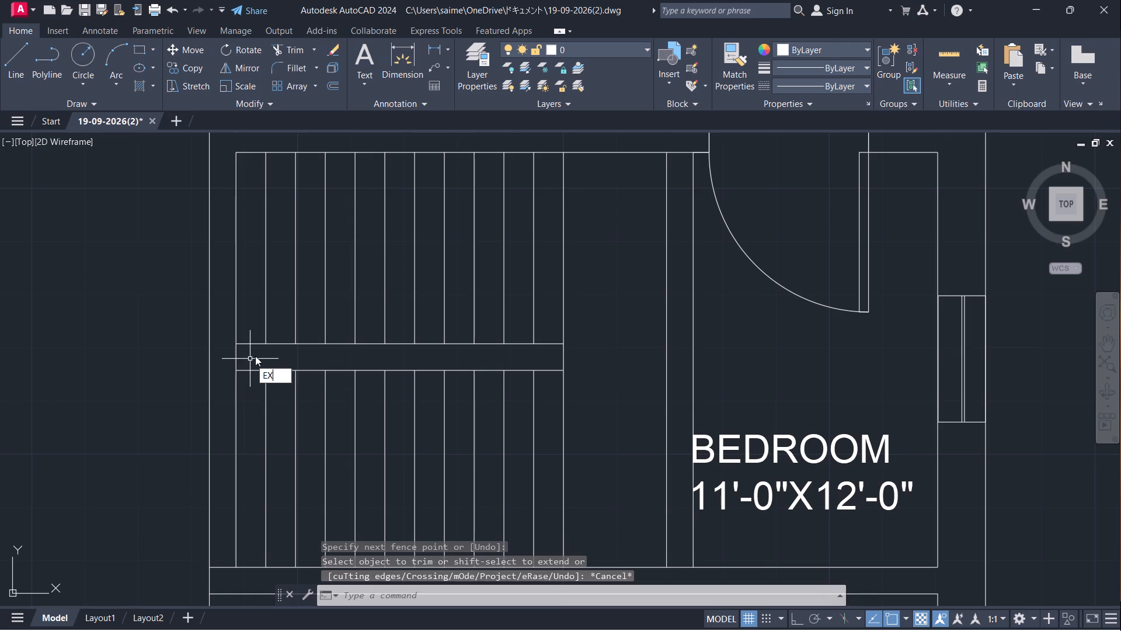
key("Return")
left_click(256, 151)
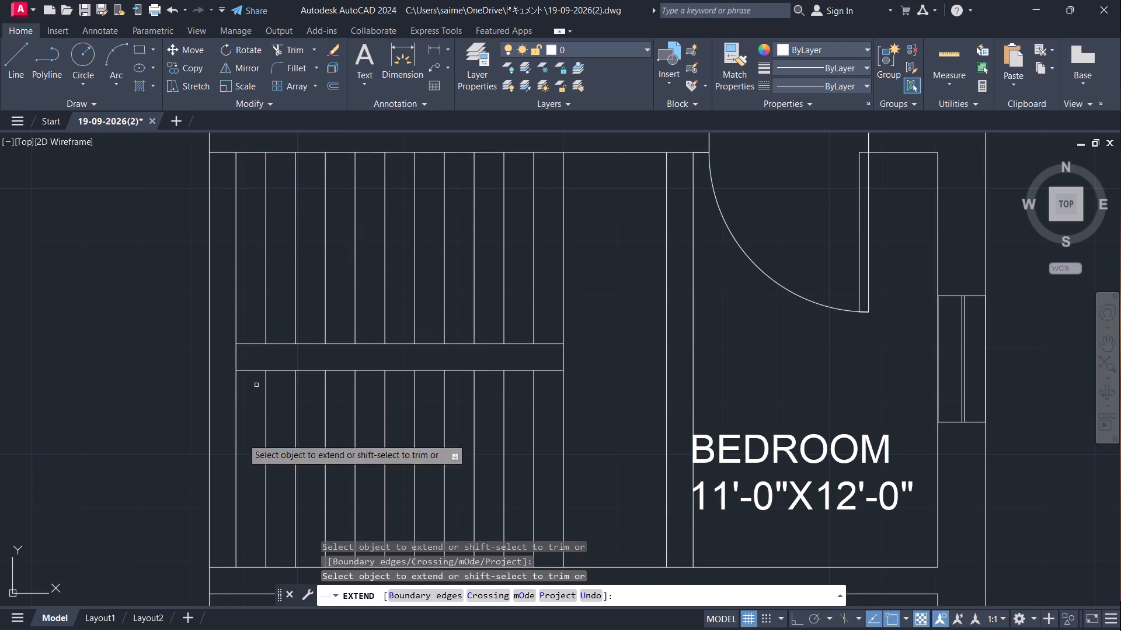
left_click(246, 342)
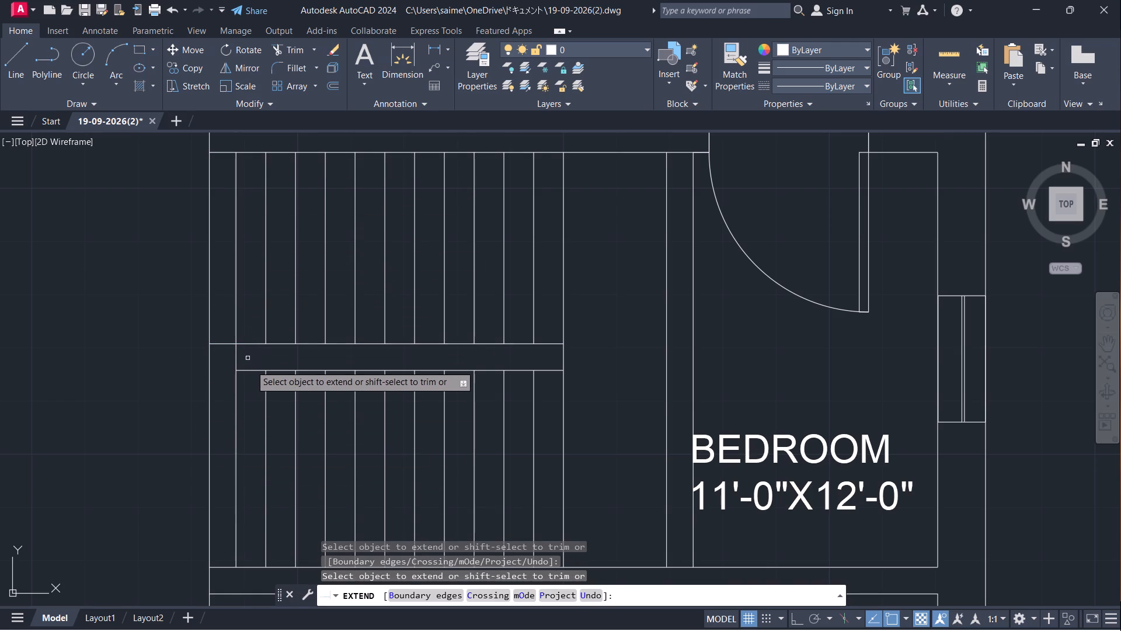
left_click(251, 370)
key("Escape")
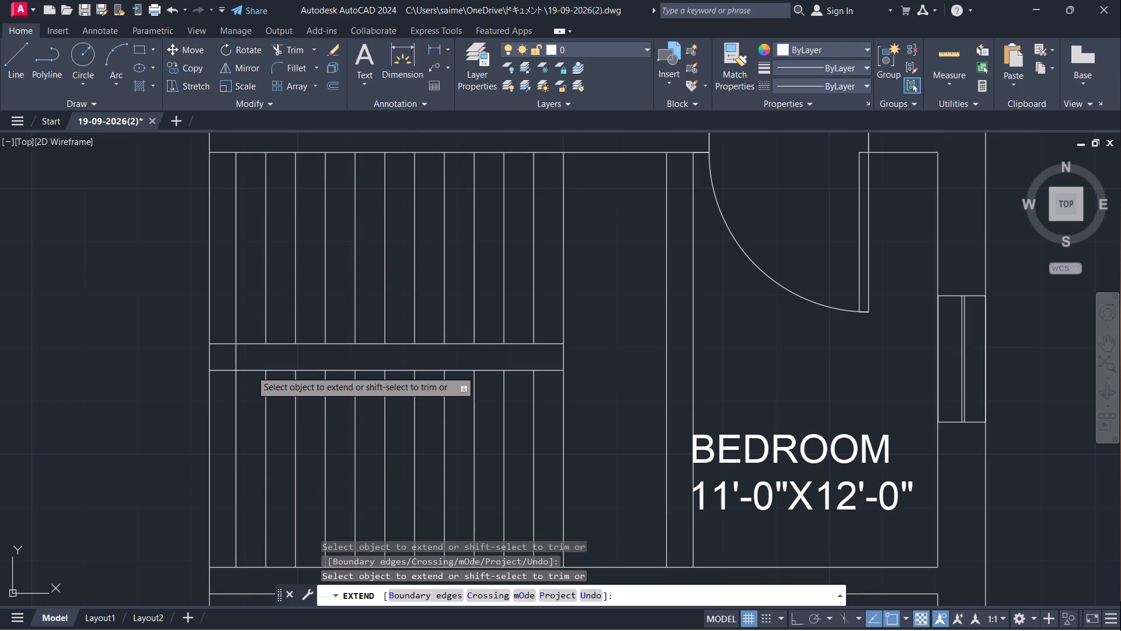
Trim the leftmost tread line's segment between the two central horizontal lines.
type("TR")
key("Return")
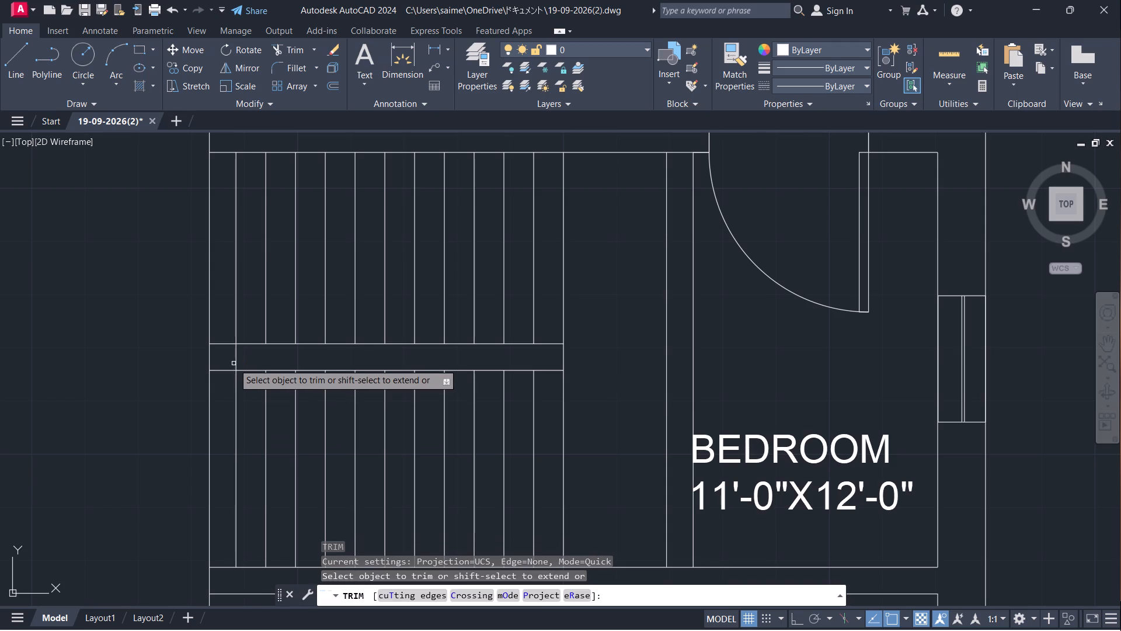
left_click(234, 363)
left_click(248, 358)
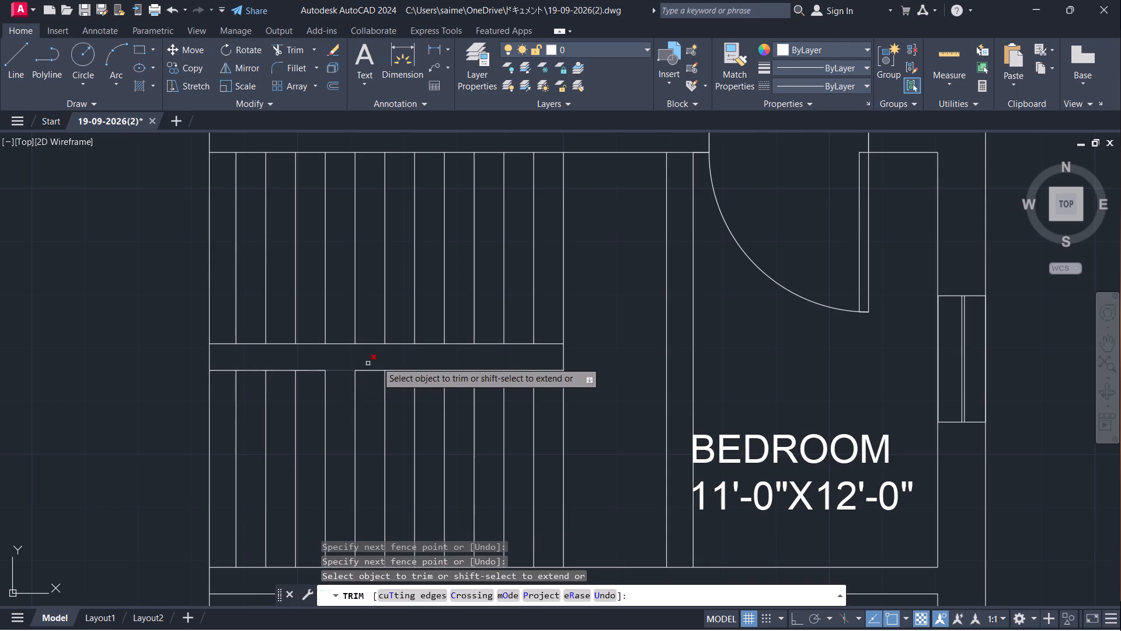
key("Escape")
Replace the bedroom label in the small room right of the staircase with TOILET and the size 3'-10"X6'-6".
scroll(548, 308, "down", 2)
middle_click_drag(603, 329, 566, 344)
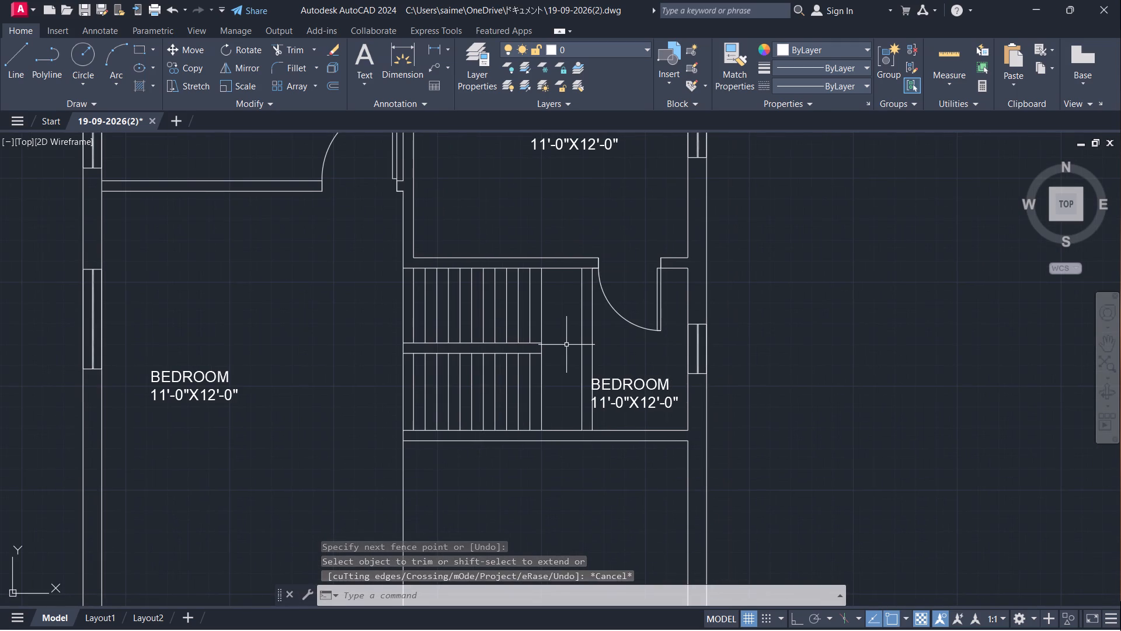
double_click(629, 384)
key("Right")
key("Right")
key("Right")
key("Right")
key("Right")
key("Right")
key("Right")
key("Right")
key("Right")
key("Right")
key("Right")
key("Right")
key("Right")
key("Right")
key("Right")
key("Right")
key("Right")
key("Right")
key("Right")
key("Right")
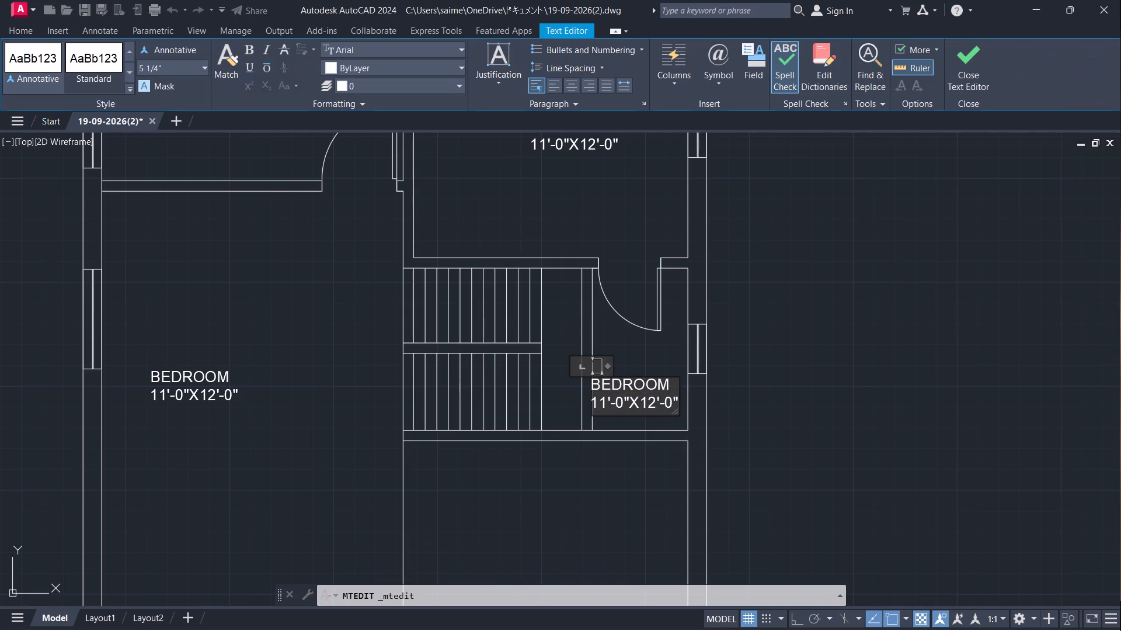
key("BackSpace")
key("BackSpace")
key("BackSpace")
key("BackSpace")
key("BackSpace")
key("BackSpace")
key("BackSpace")
key("BackSpace")
key("BackSpace")
key("BackSpace")
key("BackSpace")
key("BackSpace")
key("BackSpace")
key("BackSpace")
key("BackSpace")
key("BackSpace")
key("BackSpace")
key("BackSpace")
key("BackSpace")
key("BackSpace")
type("TOILET")
key("Return")
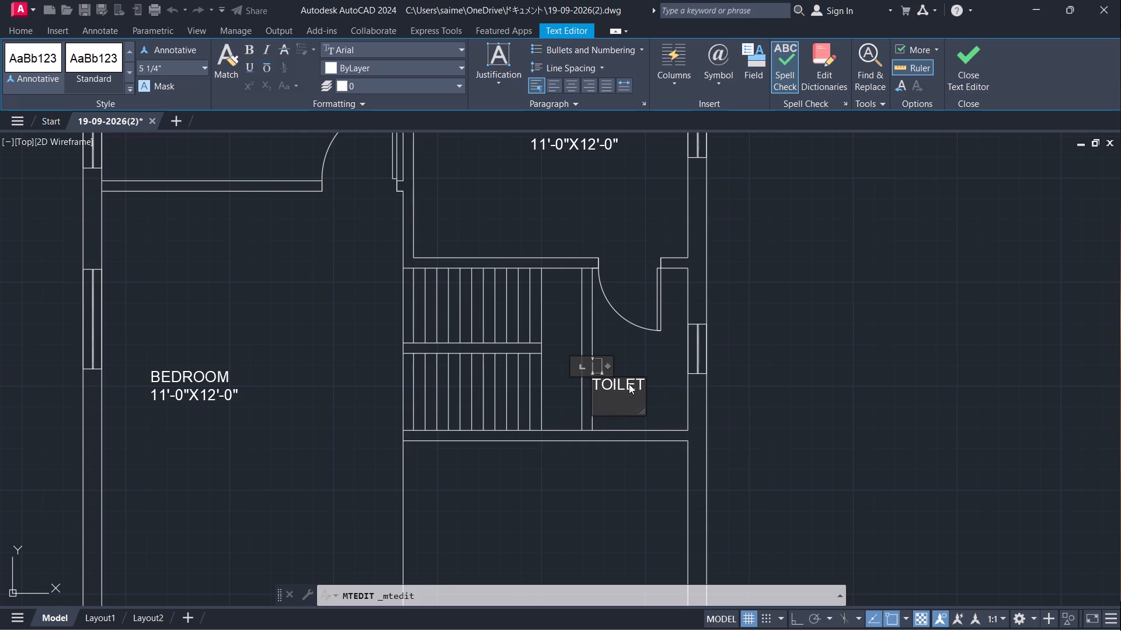
type("3'")
type("-10\"")
key("x")
type("6'")
type("-6\"")
key("Return")
left_click(629, 500)
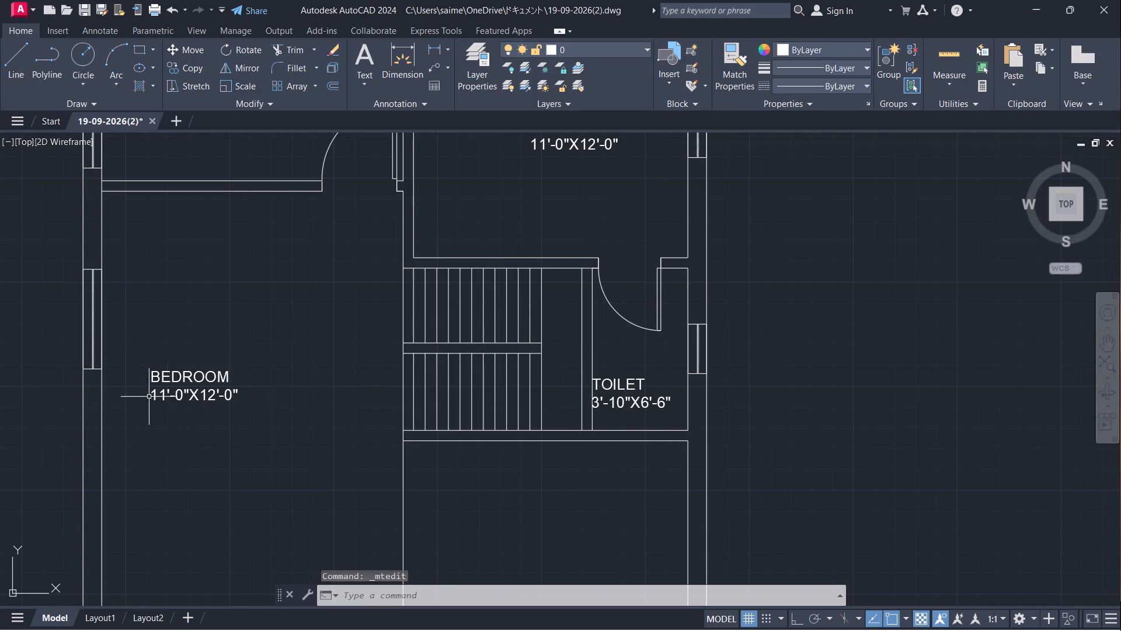
Replace the bedroom label in the large space left of the staircase with PARKING and the size 11'-11"X16'-11".
double_click(169, 382)
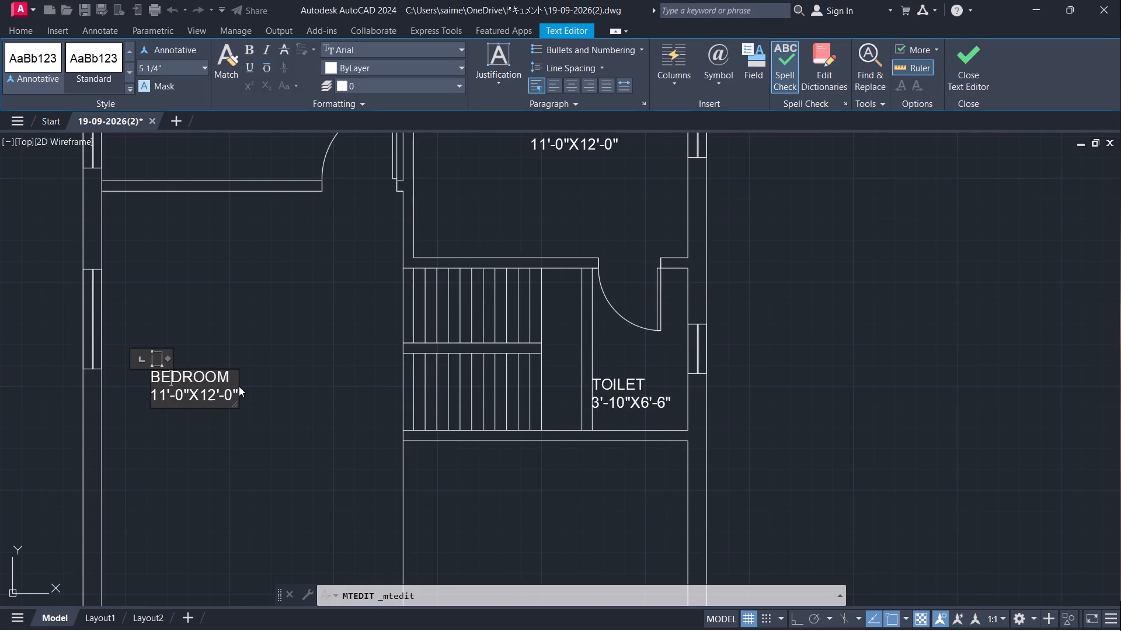
left_click(234, 394)
key("BackSpace")
key("BackSpace")
key("BackSpace")
key("BackSpace")
key("BackSpace")
key("BackSpace")
key("BackSpace")
key("BackSpace")
key("BackSpace")
key("BackSpace")
key("BackSpace")
key("BackSpace")
key("BackSpace")
key("BackSpace")
key("BackSpace")
key("BackSpace")
key("BackSpace")
key("BackSpace")
key("BackSpace")
key("BackSpace")
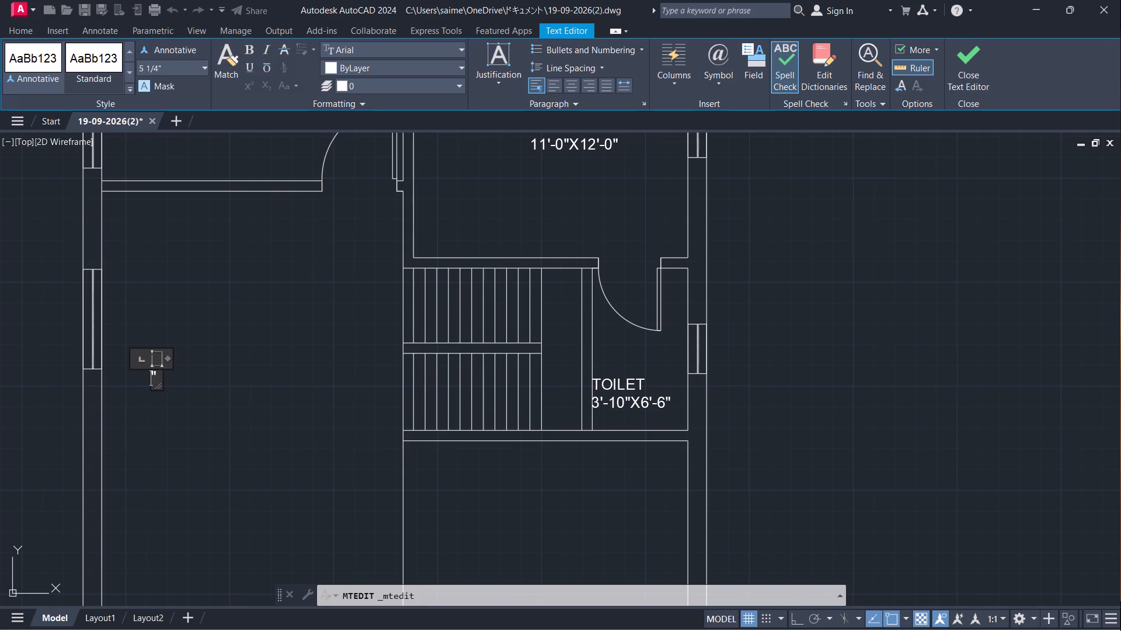
type("PARKING")
key("Return")
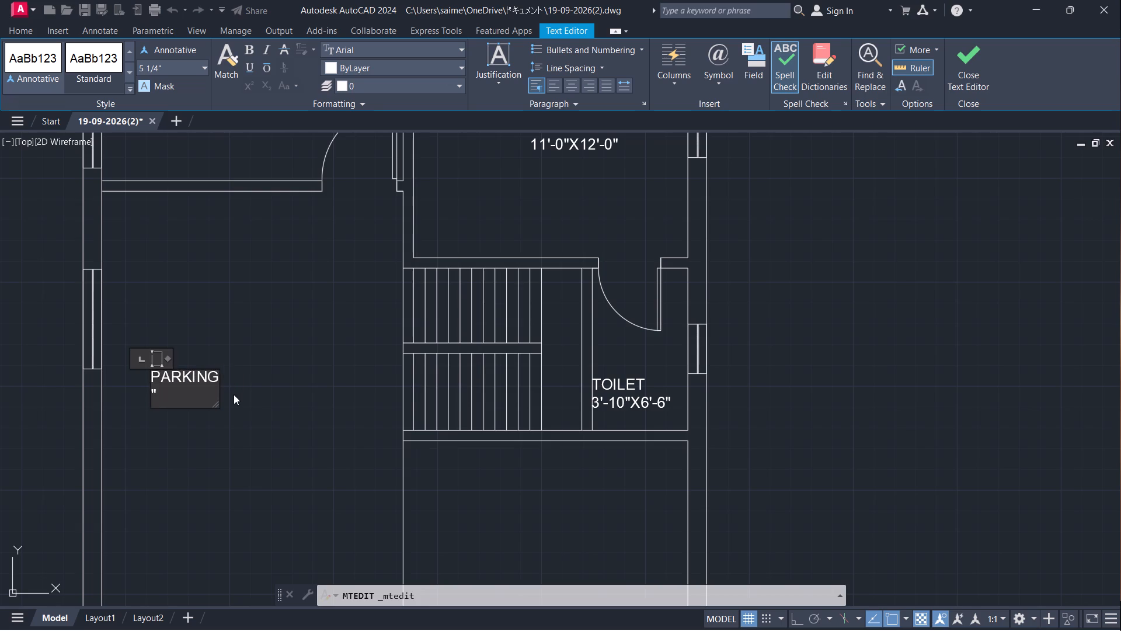
type("11'-11\"")
key("x")
type("16'-")
type("11")
left_click(303, 494)
Copy the PARKING label into the middle of the room below the staircase and toilet.
middle_click_drag(331, 438, 320, 381)
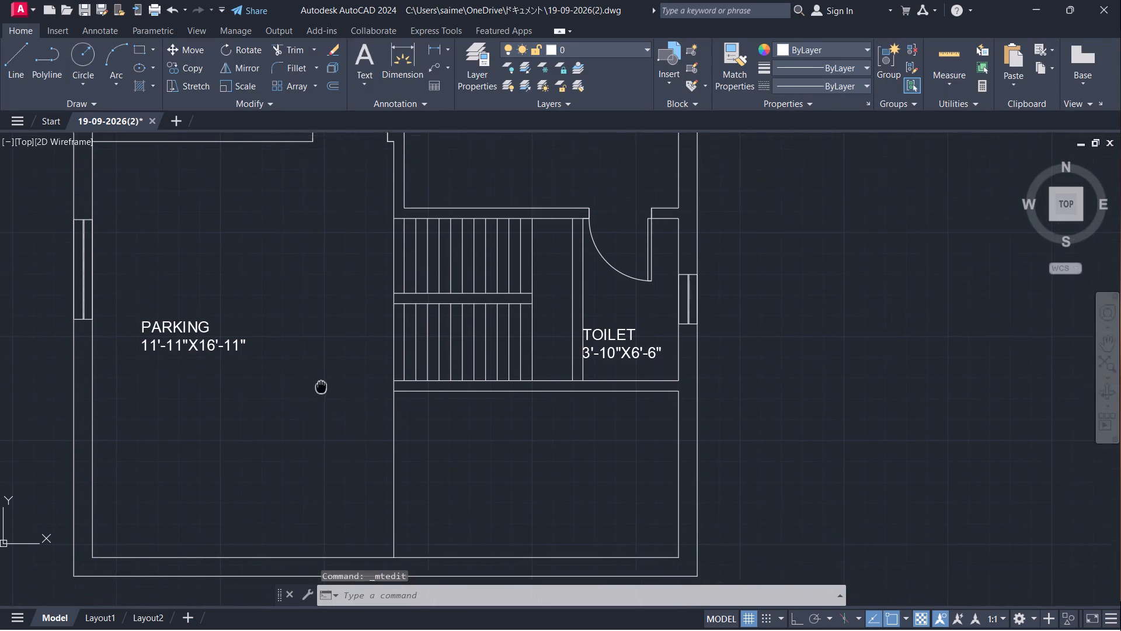
middle_click_drag(320, 381, 312, 353)
left_click(167, 291)
key("c")
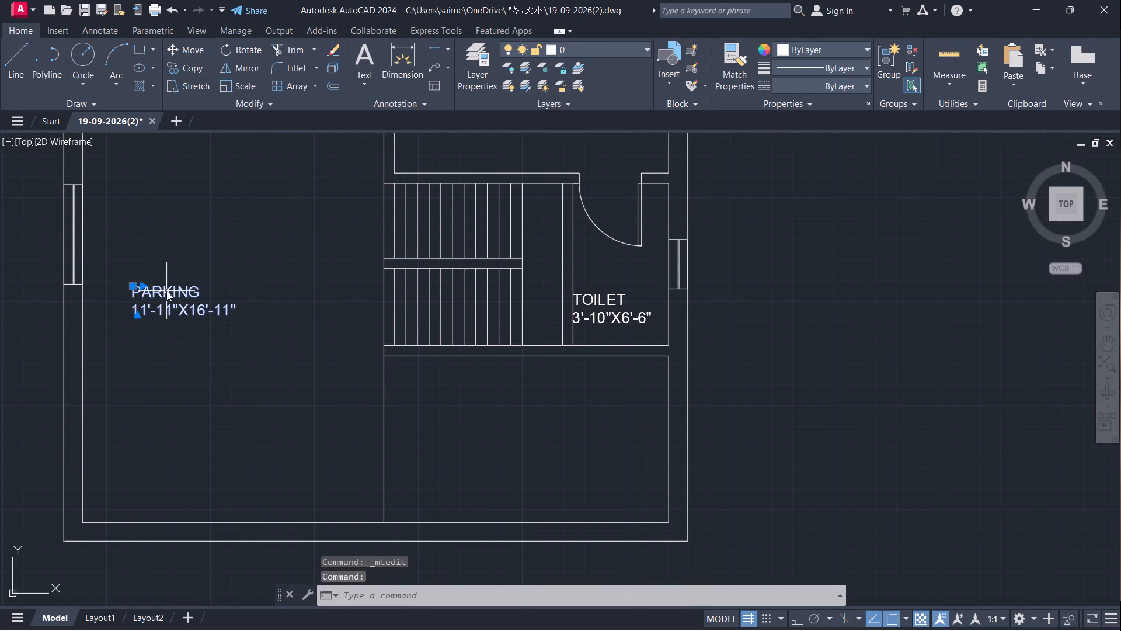
key("o")
key("Return")
left_click(124, 287)
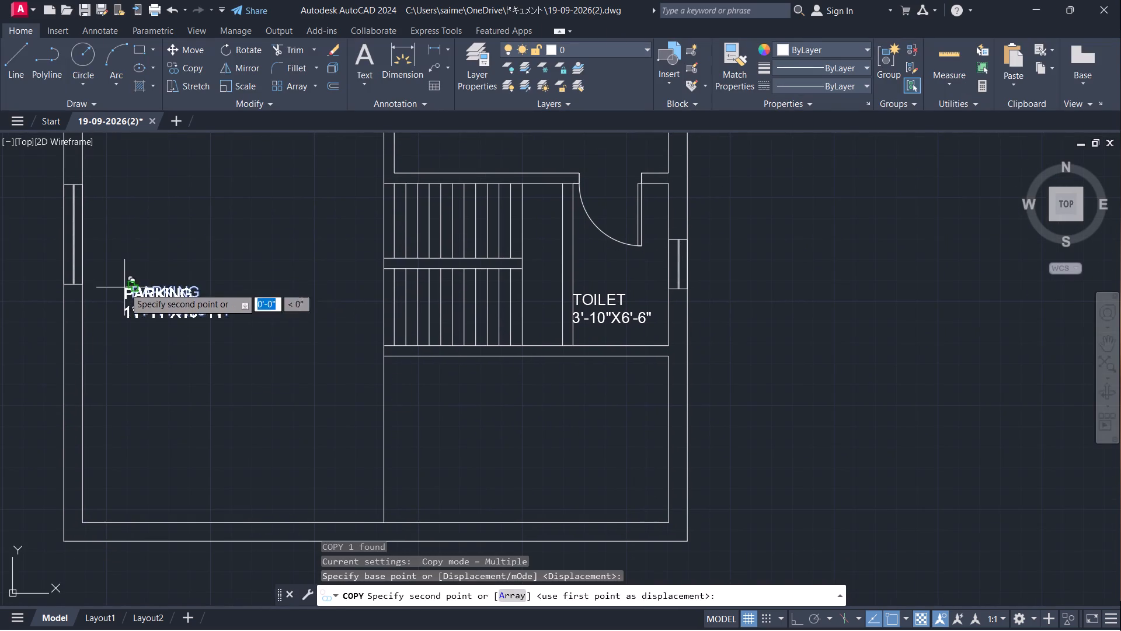
left_click(494, 429)
key("Escape")
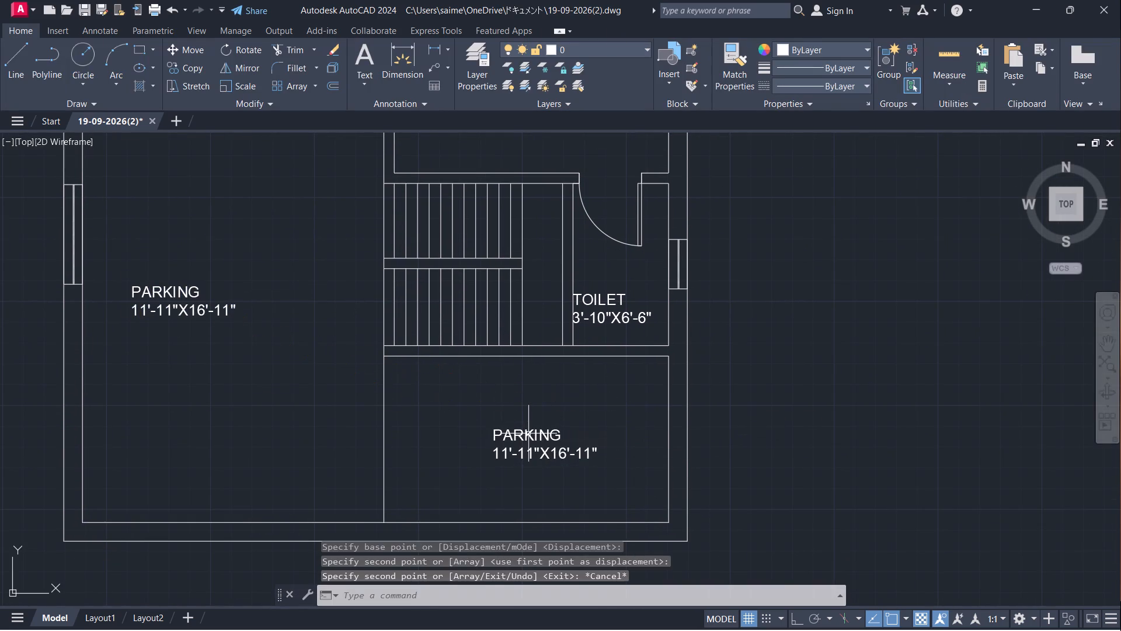
Replace the copied label's text in the room below the staircase with LAWN and the size 11'-10"X6'-11".
double_click(528, 434)
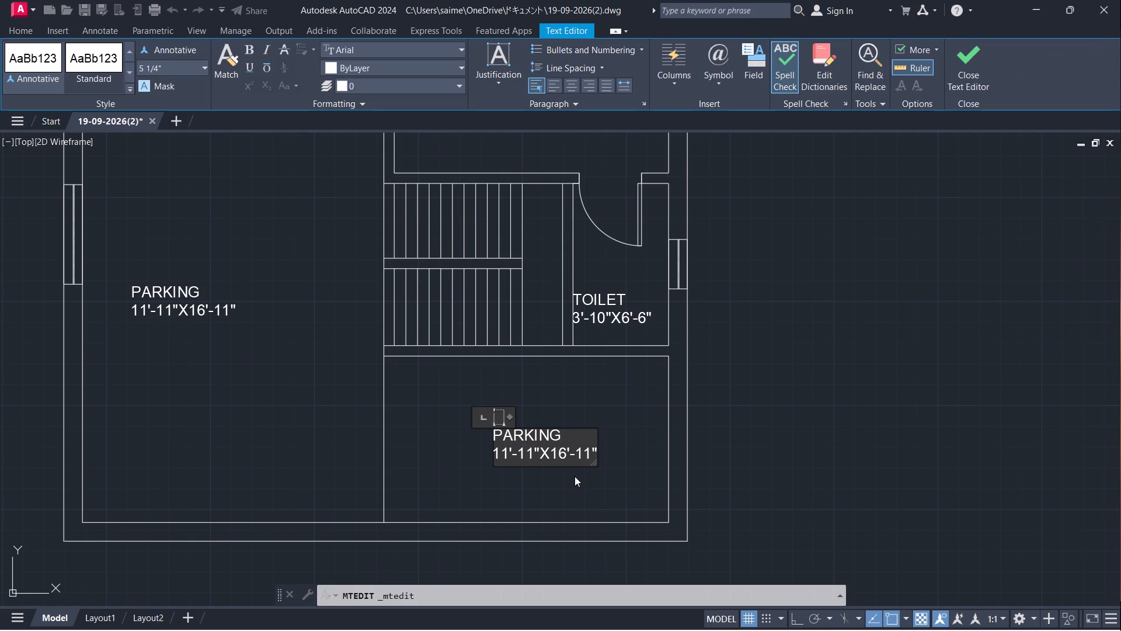
key("Right")
key("Right")
key("Right")
key("Right")
key("Right")
key("Right")
key("Right")
key("Right")
key("Right")
key("Right")
key("Right")
key("Right")
key("Right")
key("Right")
key("Right")
key("Right")
key("Right")
key("Right")
key("Right")
key("Right")
key("BackSpace")
key("BackSpace")
key("BackSpace")
key("BackSpace")
key("BackSpace")
key("BackSpace")
key("BackSpace")
key("BackSpace")
key("BackSpace")
key("BackSpace")
key("BackSpace")
key("BackSpace")
key("BackSpace")
key("BackSpace")
key("BackSpace")
key("BackSpace")
key("BackSpace")
key("BackSpace")
key("BackSpace")
key("BackSpace")
key("l")
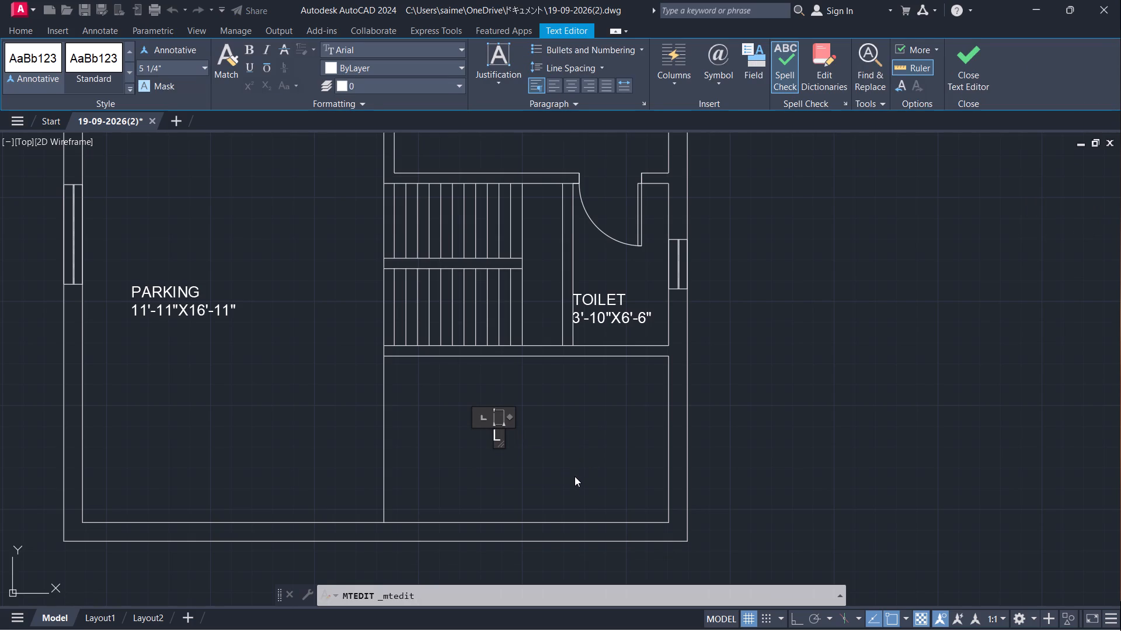
type("AWN")
key("Return")
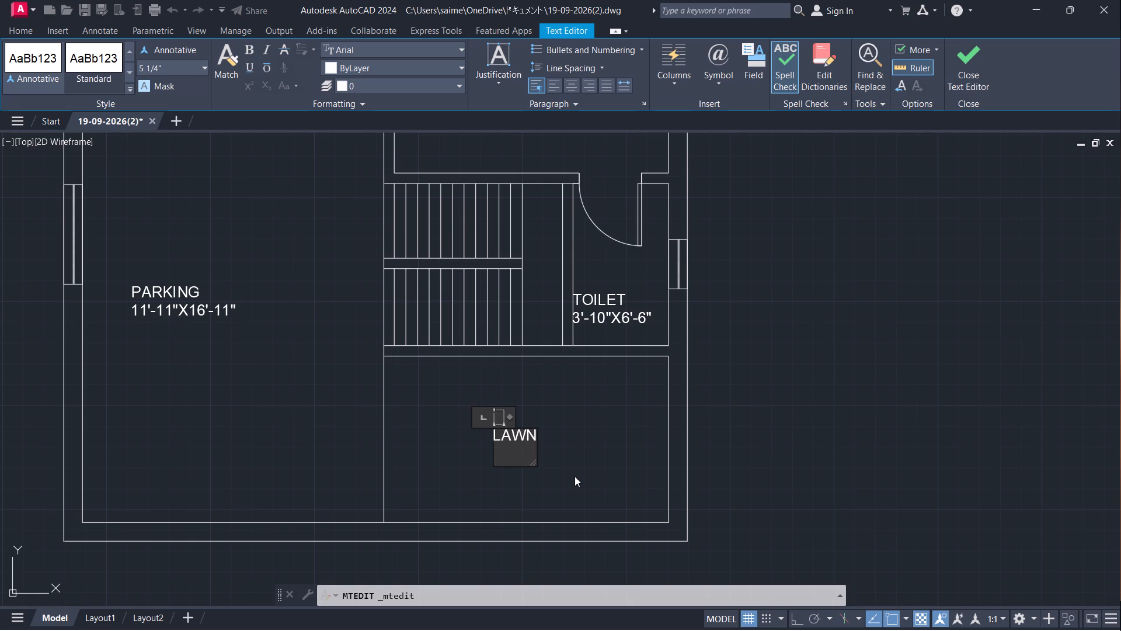
type("11'-")
type("10\"")
key("x")
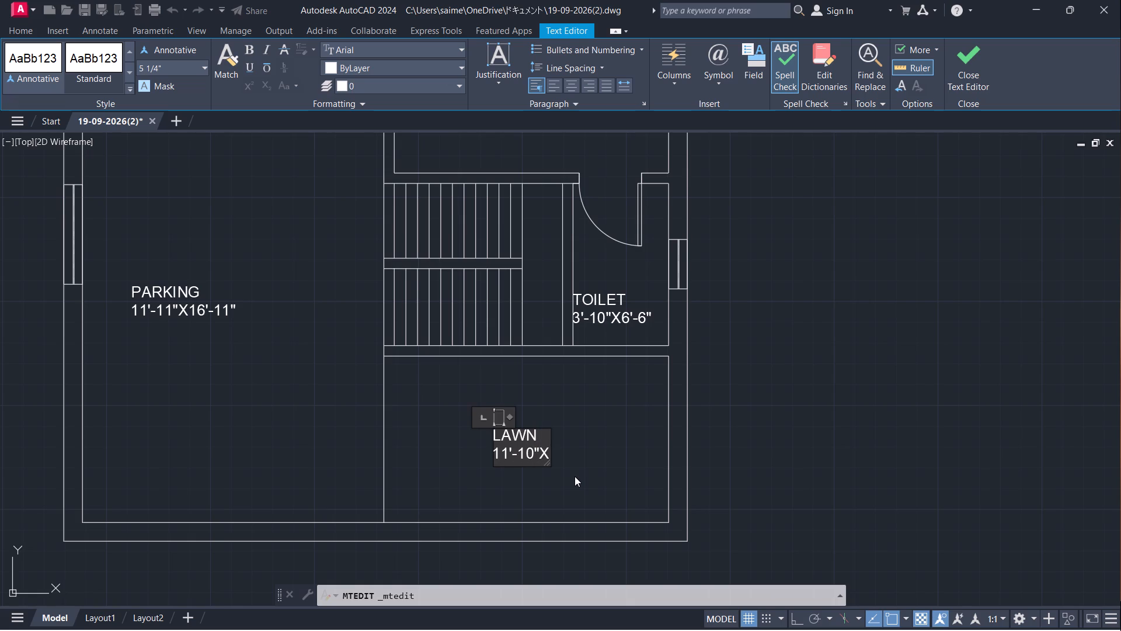
type("6'-11\"")
left_click(576, 477)
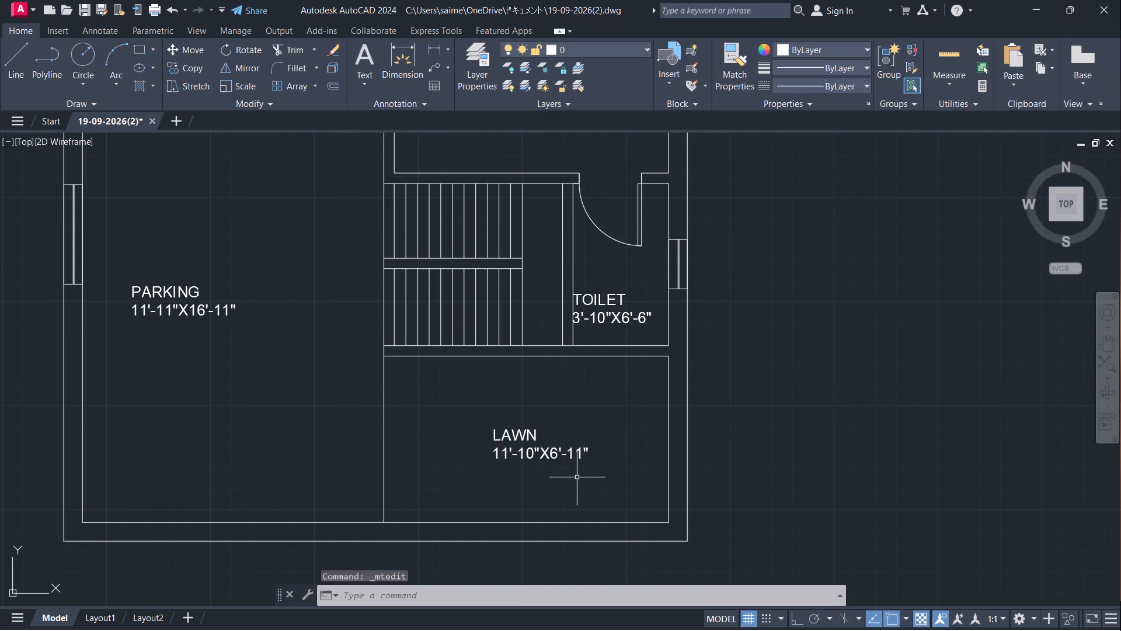
Replace the bedroom label in the large room above the parking with HALL and the size 12'-0"X14'-0".
scroll(564, 317, "down", 3)
middle_click_drag(541, 283, 509, 470)
scroll(536, 438, "up", 2)
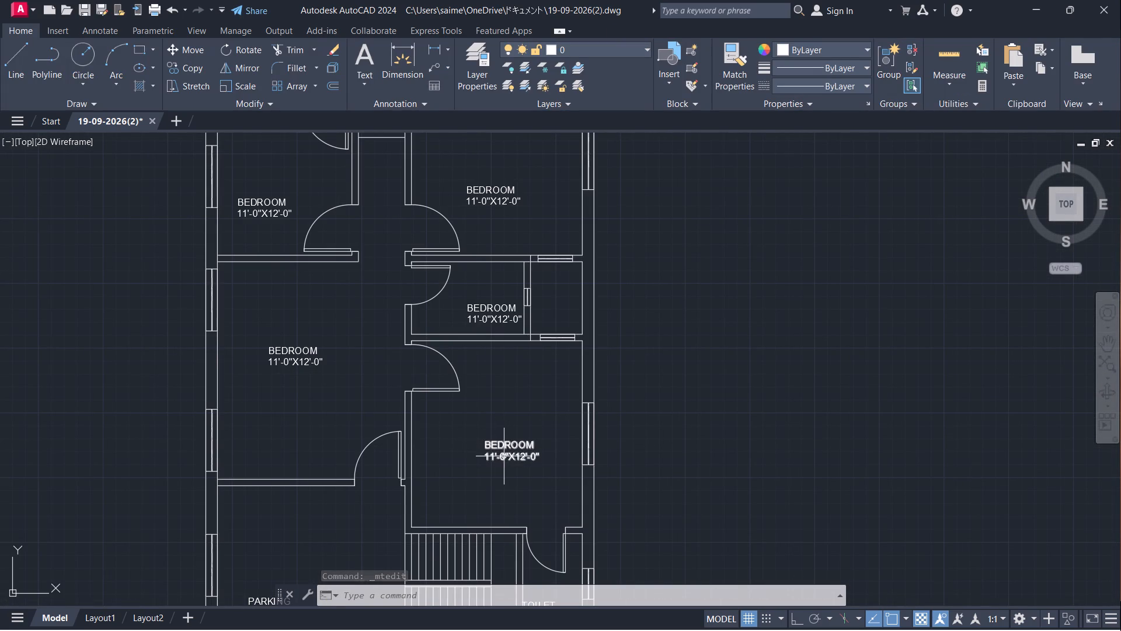
double_click(294, 347)
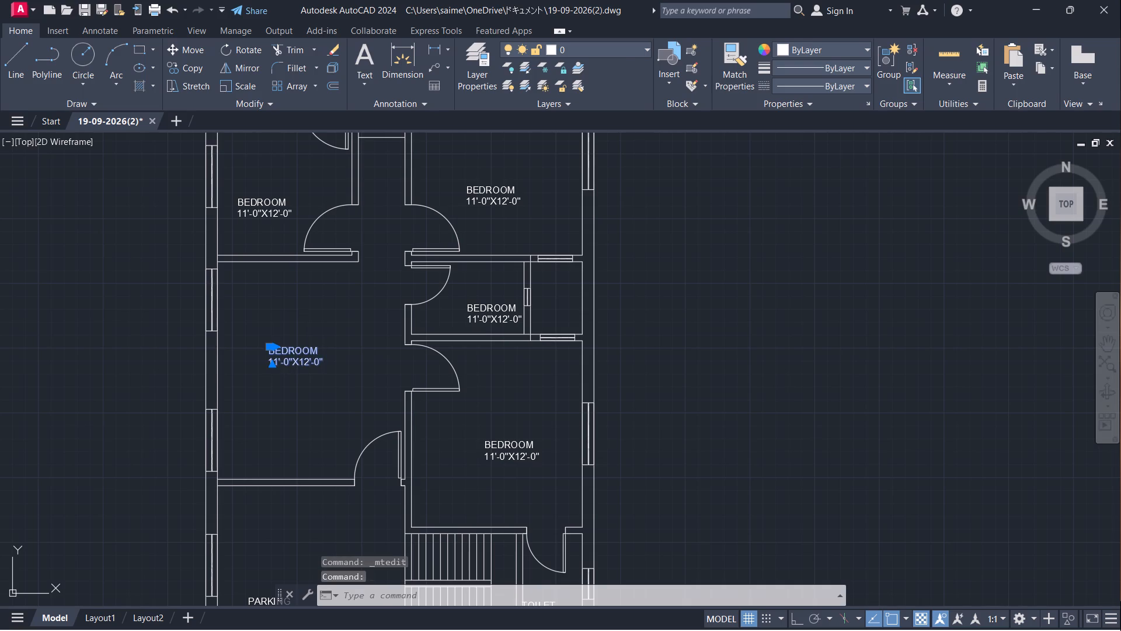
key("Right")
key("Right")
key("Right")
key("Right")
key("Right")
key("Right")
key("Right")
key("Right")
key("Right")
key("Right")
key("Right")
key("Right")
key("Right")
key("Right")
key("Right")
key("Right")
key("Right")
key("Right")
key("Right")
key("Right")
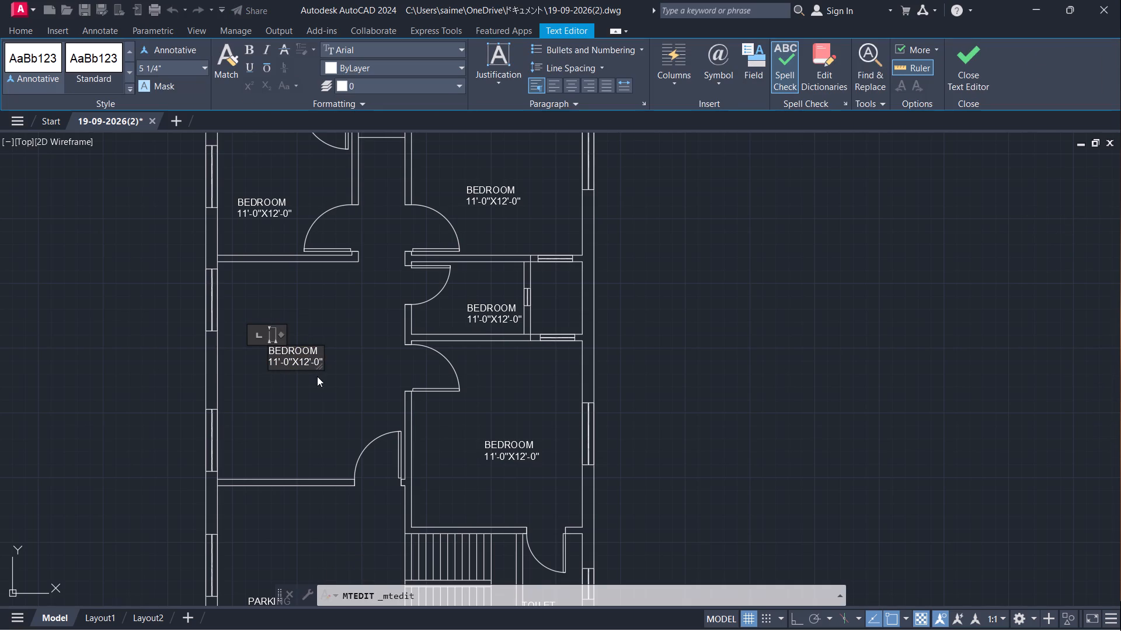
key("BackSpace")
key("BackSpace")
key("BackSpace")
key("BackSpace")
key("BackSpace")
key("BackSpace")
key("BackSpace")
key("BackSpace")
key("BackSpace")
key("BackSpace")
key("BackSpace")
key("BackSpace")
key("BackSpace")
key("BackSpace")
key("BackSpace")
key("BackSpace")
key("BackSpace")
key("BackSpace")
key("BackSpace")
key("BackSpace")
type("HA")
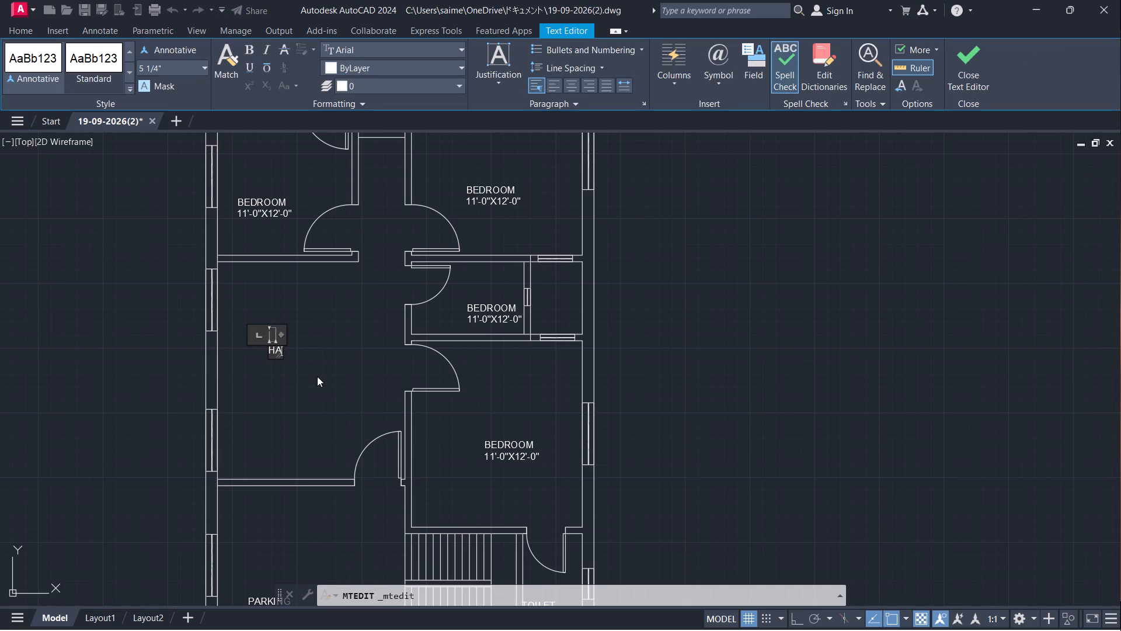
type("LL")
key("Return")
type("12'-0")
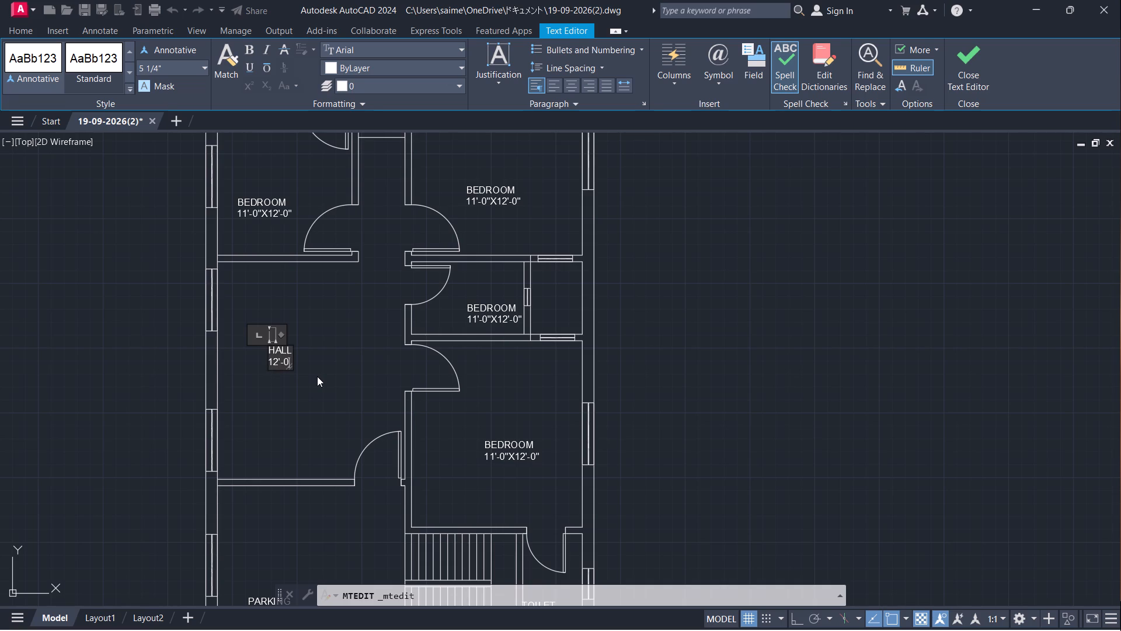
key("shift+quotedbl")
key("x")
type("14'-0\"")
left_click(311, 393)
Replace the bedroom label in the small room right of the hall, between the two bedrooms, with TOILETR and the size 7'-3"X4'-8".
double_click(500, 309)
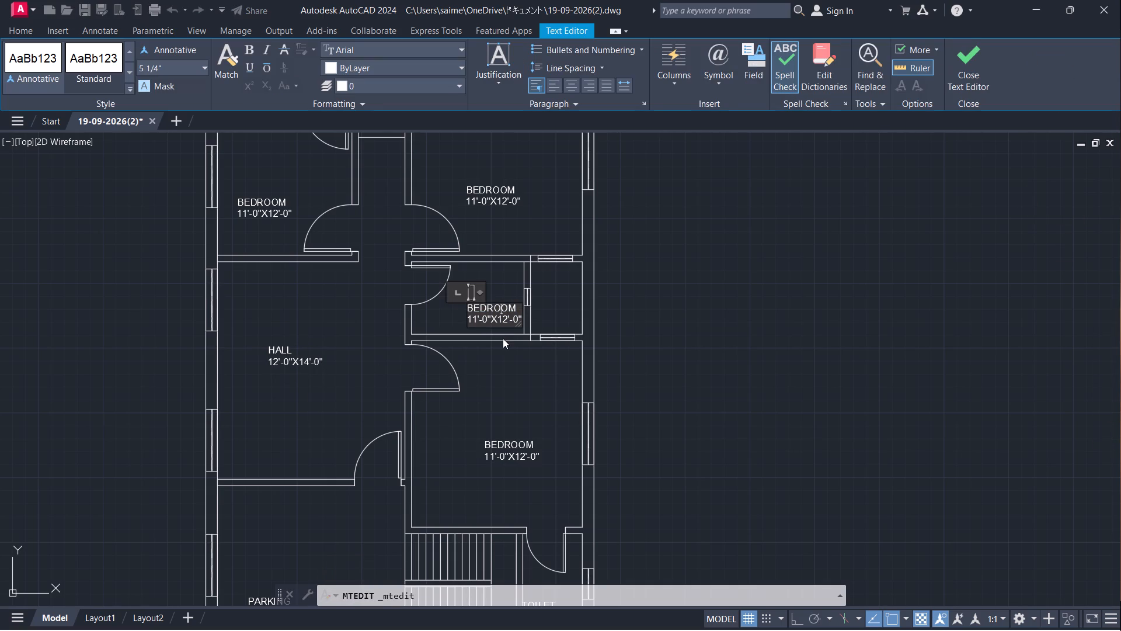
key("Right")
key("Right")
key("Right")
key("Right")
key("Right")
key("Right")
key("Right")
key("Right")
key("Right")
key("Right")
key("Right")
key("Right")
key("Right")
key("Right")
key("Right")
key("Right")
key("Right")
key("Right")
key("Right")
key("Right")
key("BackSpace")
key("BackSpace")
key("BackSpace")
key("BackSpace")
key("BackSpace")
key("BackSpace")
key("BackSpace")
key("BackSpace")
key("BackSpace")
key("BackSpace")
key("BackSpace")
key("BackSpace")
key("BackSpace")
key("BackSpace")
key("BackSpace")
key("BackSpace")
key("BackSpace")
key("BackSpace")
key("BackSpace")
key("BackSpace")
type("TOL")
key("BackSpace")
type("ILETR")
key("Return")
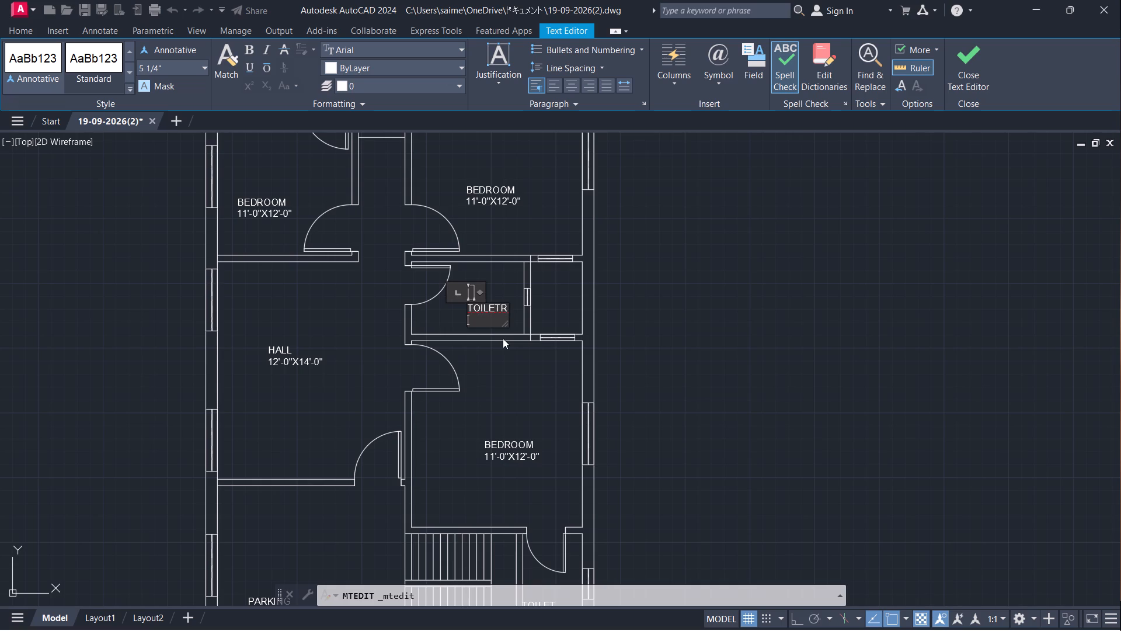
type("7'-3\"X")
type("4'-")
type("8\"")
left_click(525, 355)
Replace the bedroom label in the room directly above the hall with KITCHEN and the size 8'-6"X8'-2".
middle_click_drag(515, 196, 560, 321)
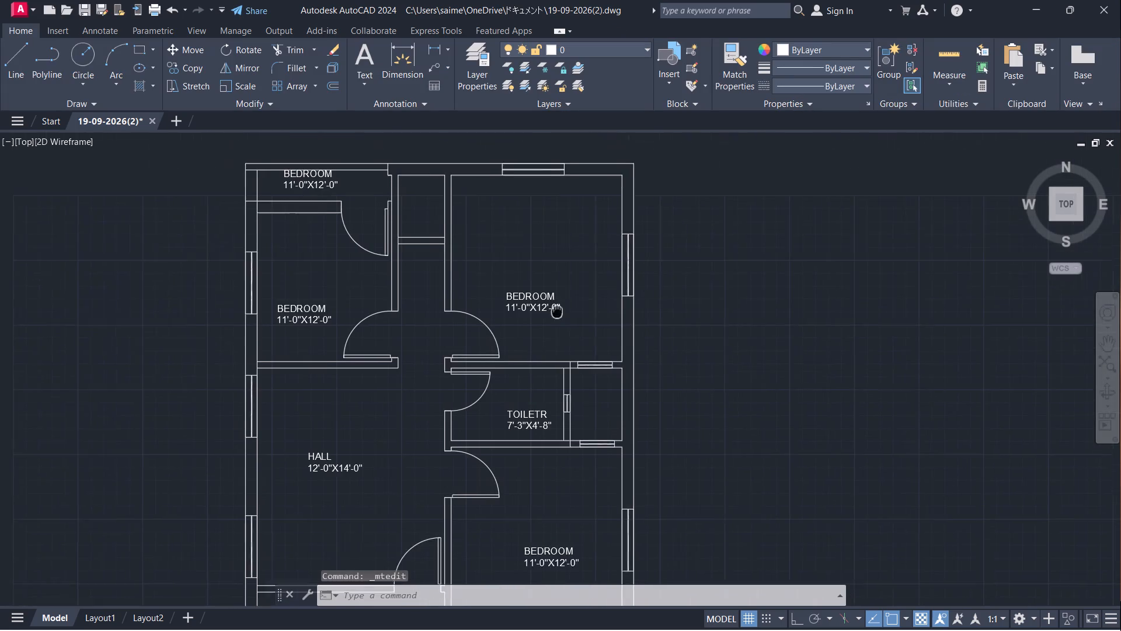
middle_click_drag(560, 321, 563, 329)
double_click(309, 336)
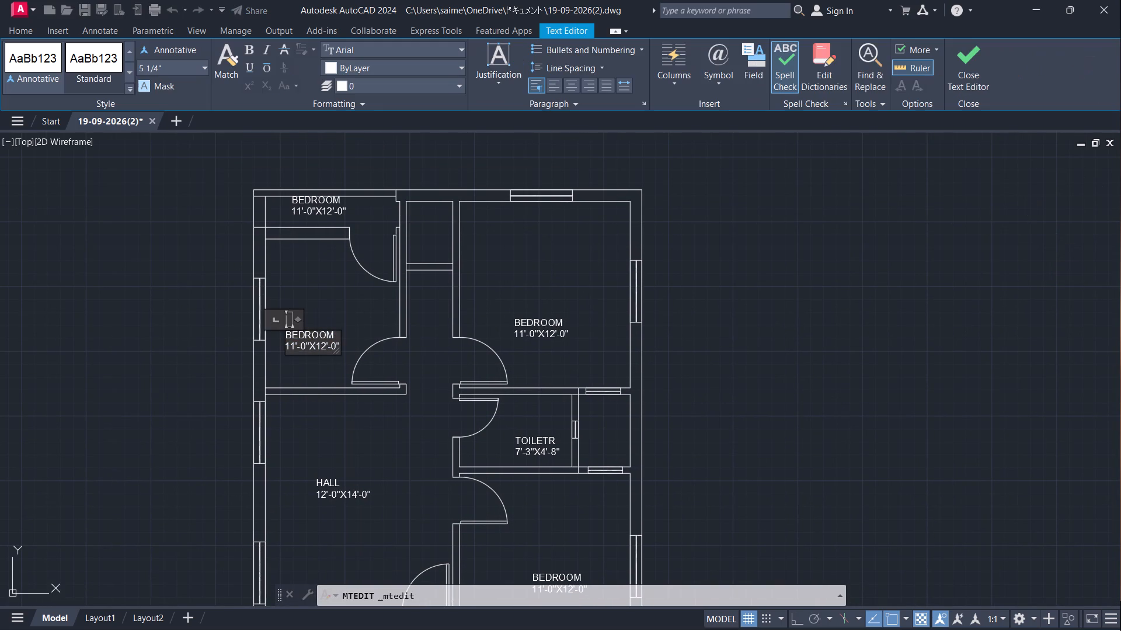
key("Right")
key("Right")
key("Right")
key("Right")
key("Right")
key("Right")
key("Right")
key("Right")
key("Right")
key("Right")
key("Right")
key("Right")
key("Right")
key("Right")
key("Right")
key("Right")
key("Right")
key("Right")
key("Right")
key("Right")
key("BackSpace")
key("BackSpace")
key("BackSpace")
key("BackSpace")
key("BackSpace")
key("BackSpace")
key("BackSpace")
key("BackSpace")
key("BackSpace")
key("BackSpace")
key("BackSpace")
key("BackSpace")
key("BackSpace")
key("BackSpace")
key("BackSpace")
key("BackSpace")
key("BackSpace")
key("BackSpace")
key("BackSpace")
key("BackSpace")
type("KITFCH")
key("BackSpace")
key("BackSpace")
key("BackSpace")
key("BackSpace")
key("BackSpace")
key("BackSpace")
key("BackSpace")
key("BackSpace")
key("BackSpace")
key("BackSpace")
key("BackSpace")
key("BackSpace")
key("BackSpace")
key("BackSpace")
key("BackSpace")
key("BackSpace")
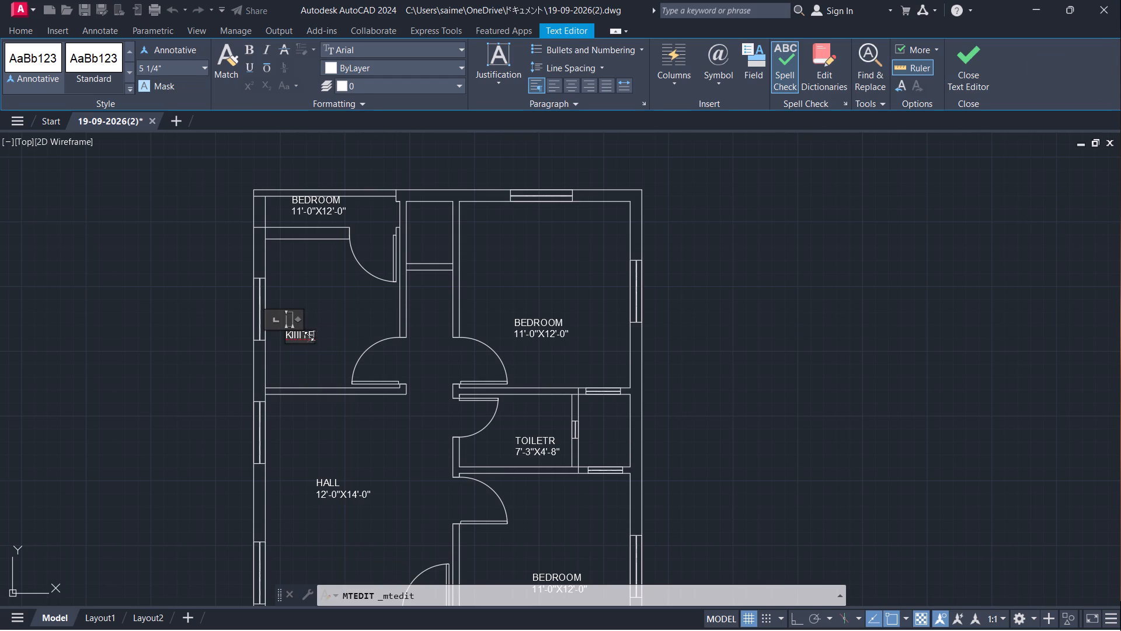
type("KITCHEN")
key("Return")
key("5")
key("BackSpace")
key("8")
type("'-")
type("6\"")
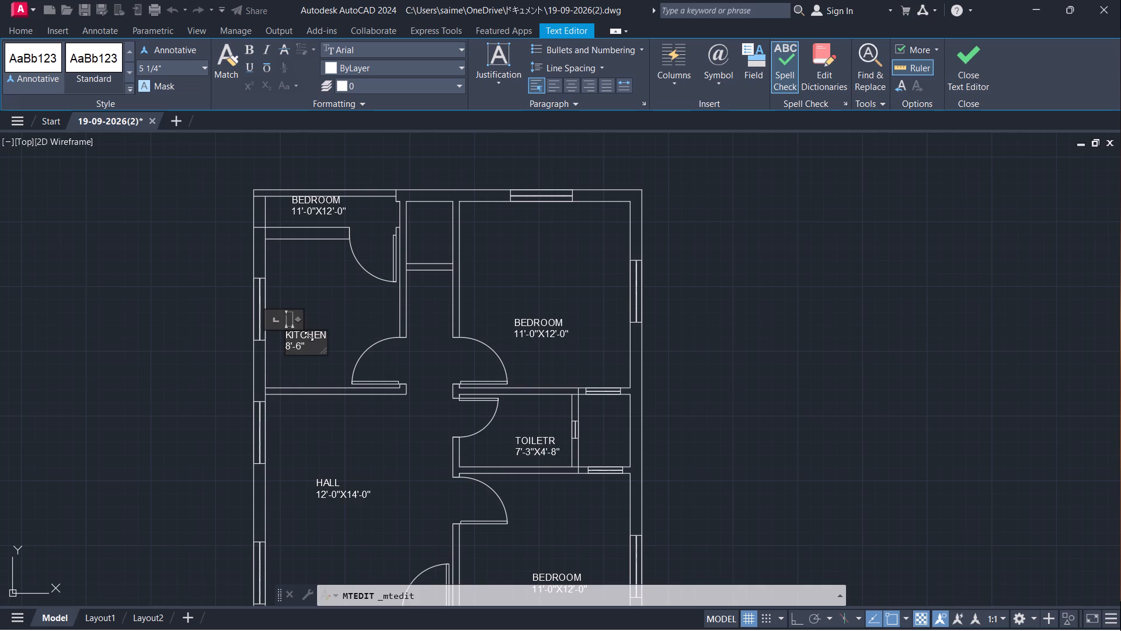
key("x")
type("8'-")
type("2\"")
left_click(330, 373)
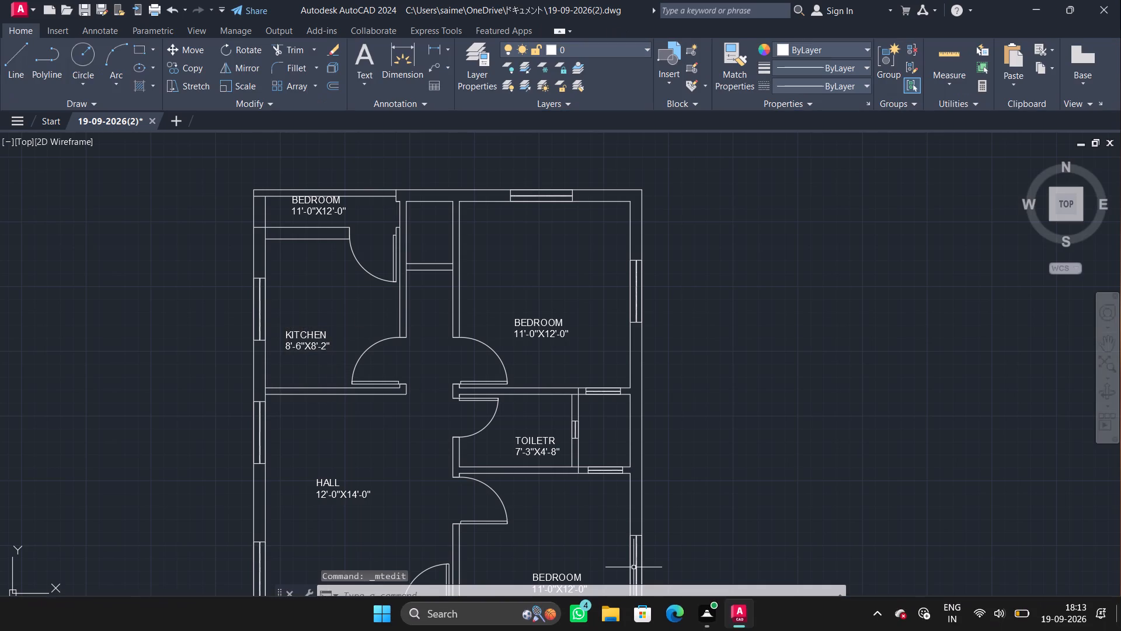
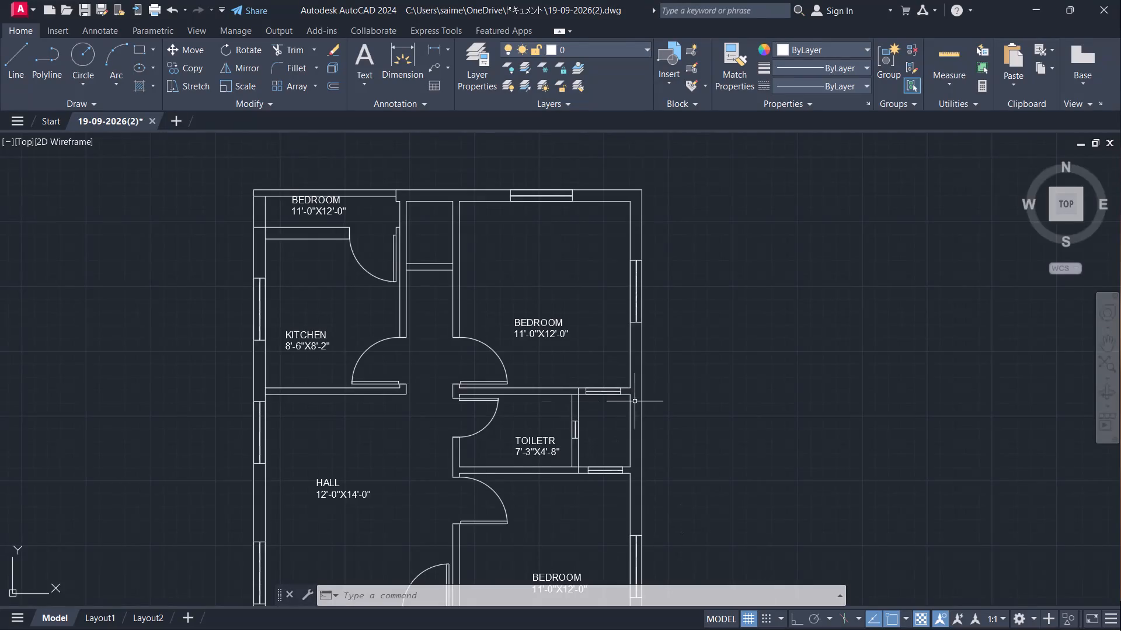
Replace the bedroom label and its size in the narrow room directly above the kitchen with UTILITY.
middle_click_drag(688, 391, 696, 362)
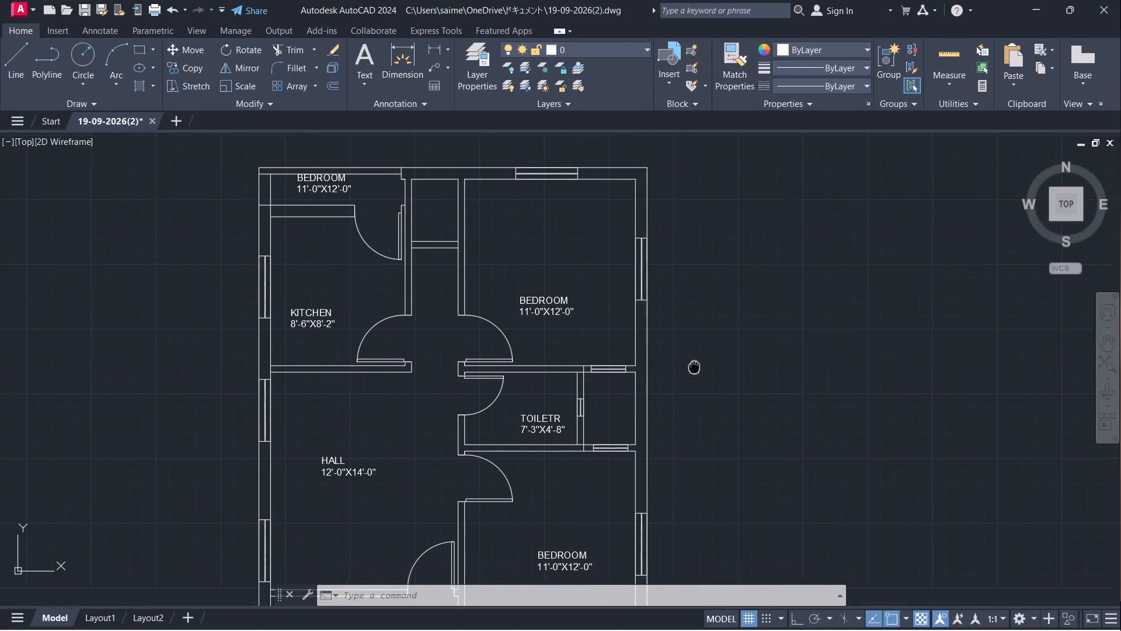
middle_click_drag(696, 362, 709, 361)
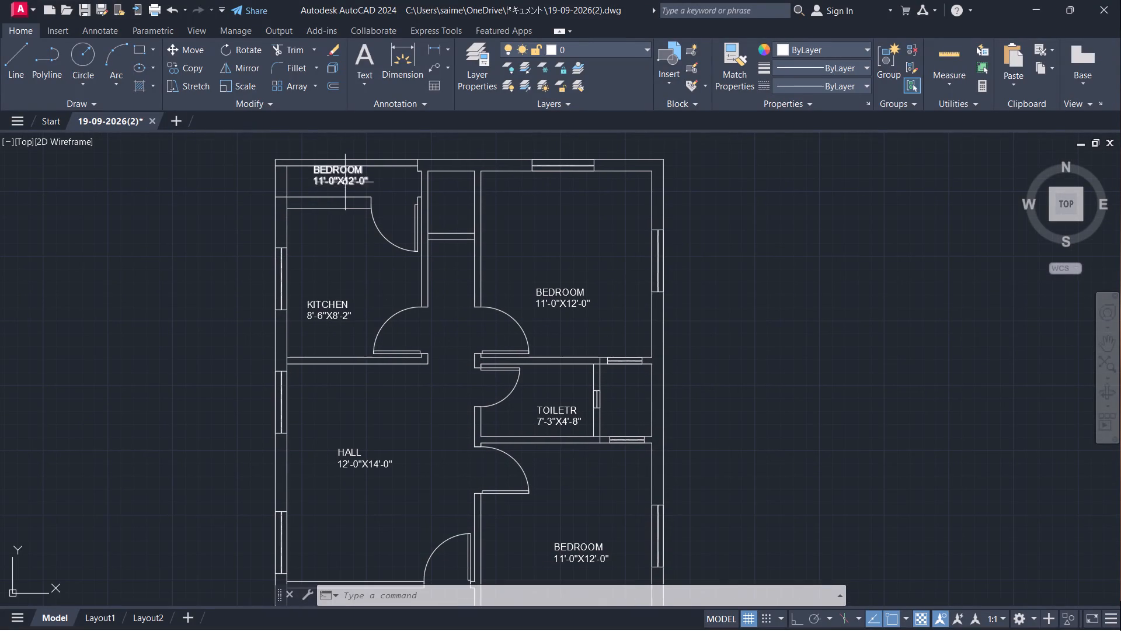
double_click(345, 182)
key("Right")
key("Right")
key("Right")
key("Right")
key("Right")
key("Right")
key("Right")
key("Right")
key("Right")
key("Right")
key("Right")
key("Right")
key("Right")
key("Right")
key("Right")
key("Right")
key("Right")
key("Right")
key("Right")
key("Right")
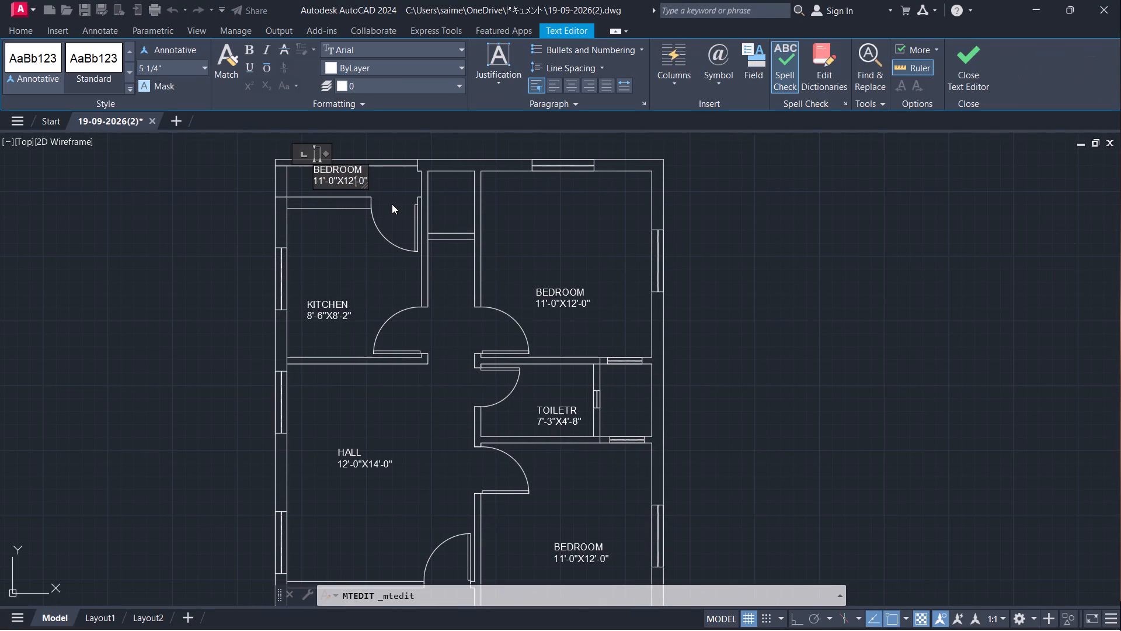
key("BackSpace")
key("BackSpace")
key("BackSpace")
key("BackSpace")
key("BackSpace")
key("BackSpace")
key("BackSpace")
key("BackSpace")
key("BackSpace")
key("BackSpace")
key("BackSpace")
key("BackSpace")
key("BackSpace")
key("BackSpace")
key("BackSpace")
key("BackSpace")
key("BackSpace")
key("BackSpace")
key("BackSpace")
key("BackSpace")
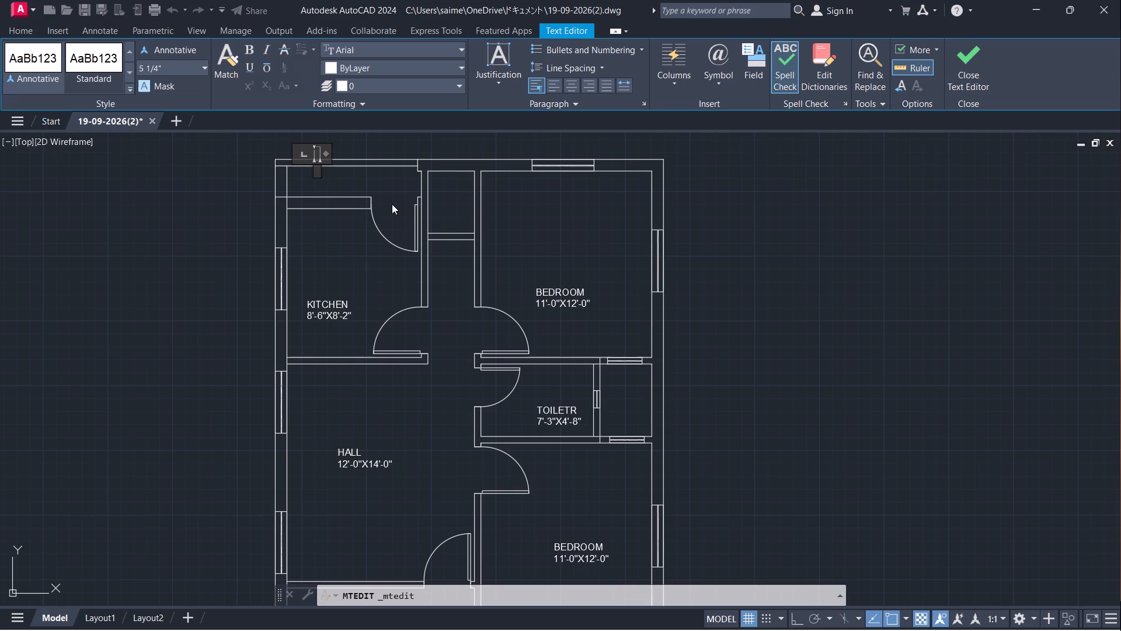
type("UTILITY")
left_click(346, 252)
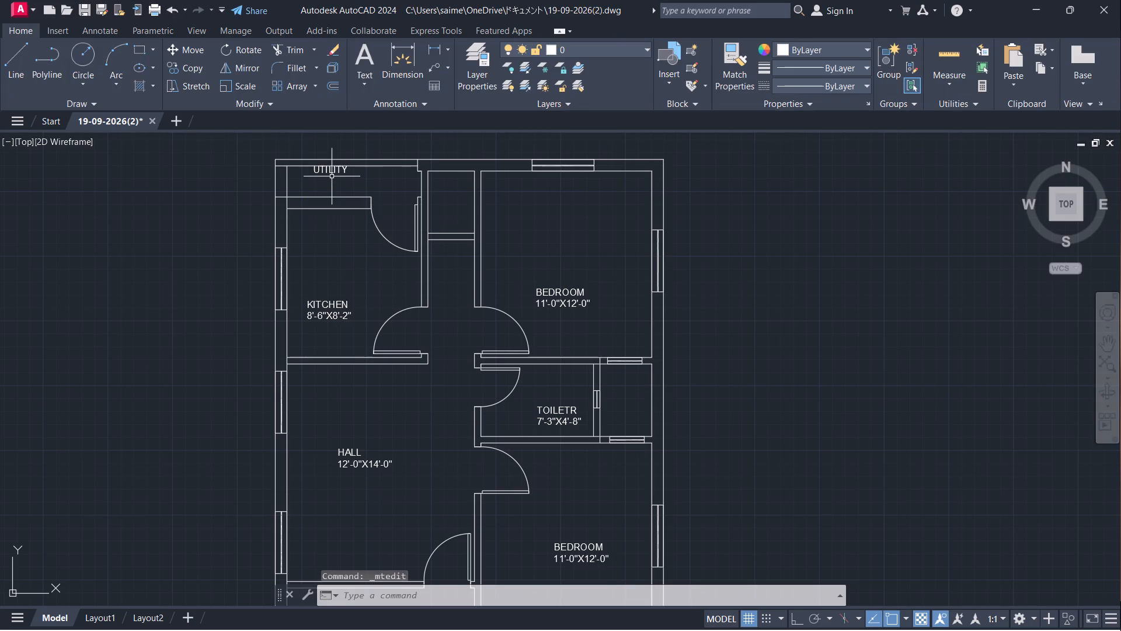
Move the UTILITY label slightly down and to the left so it sits clear of the outer wall line.
left_click(333, 174)
key("m")
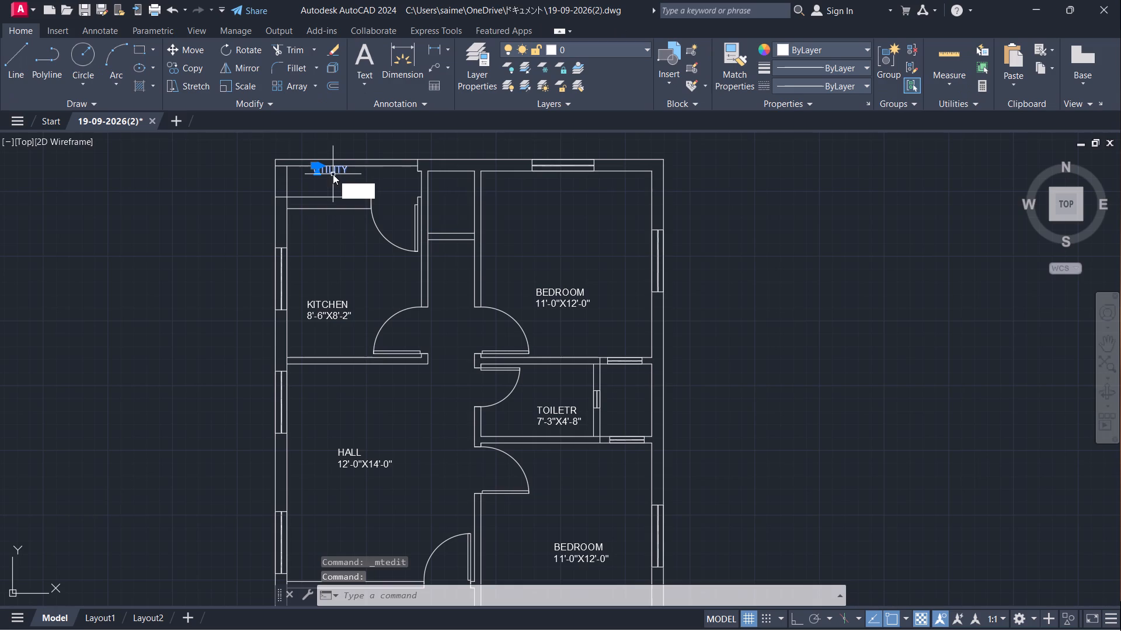
key("Return")
left_click(329, 173)
left_click(330, 178)
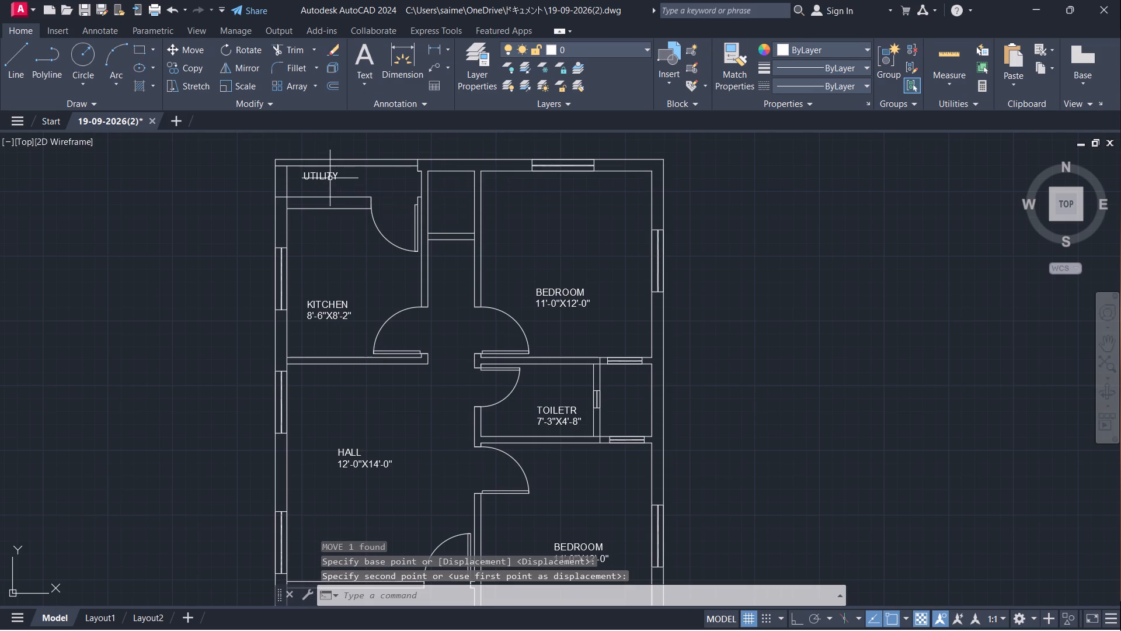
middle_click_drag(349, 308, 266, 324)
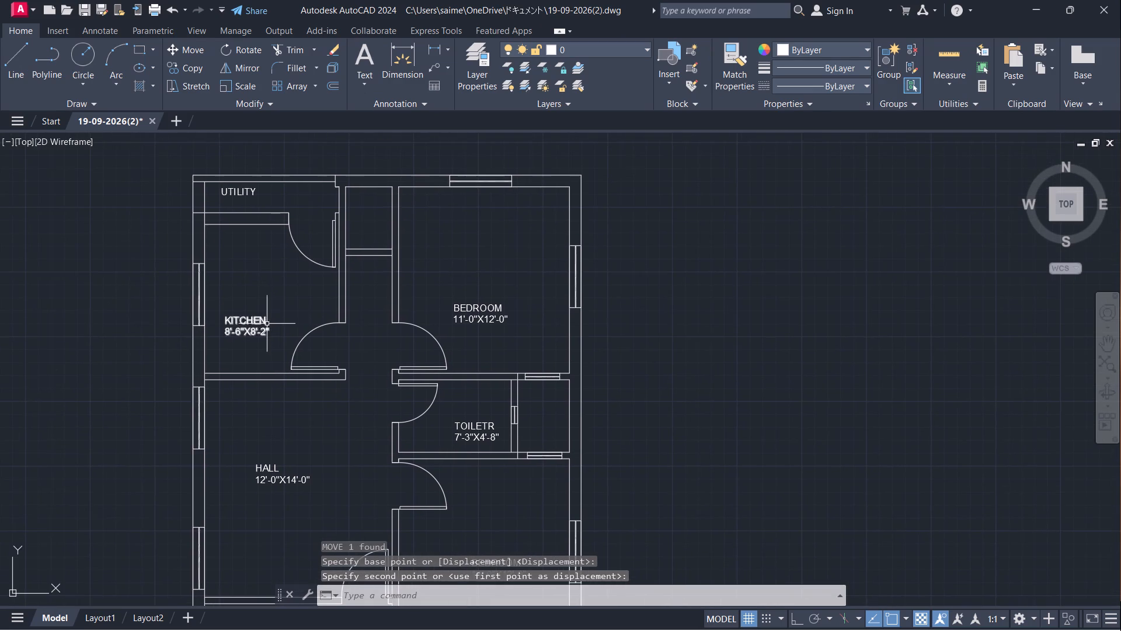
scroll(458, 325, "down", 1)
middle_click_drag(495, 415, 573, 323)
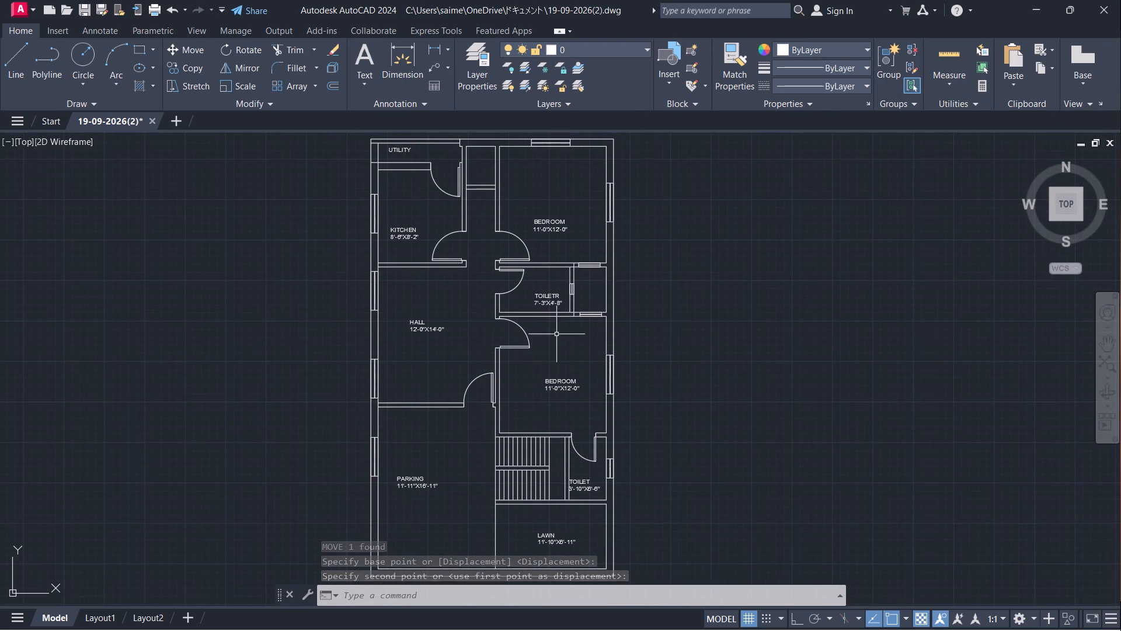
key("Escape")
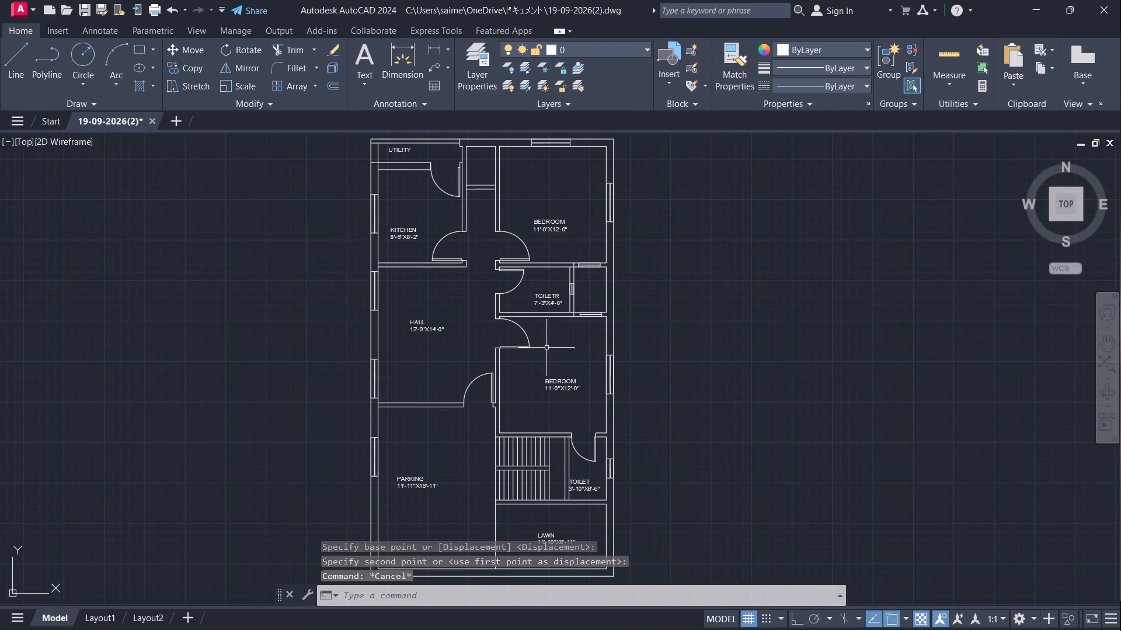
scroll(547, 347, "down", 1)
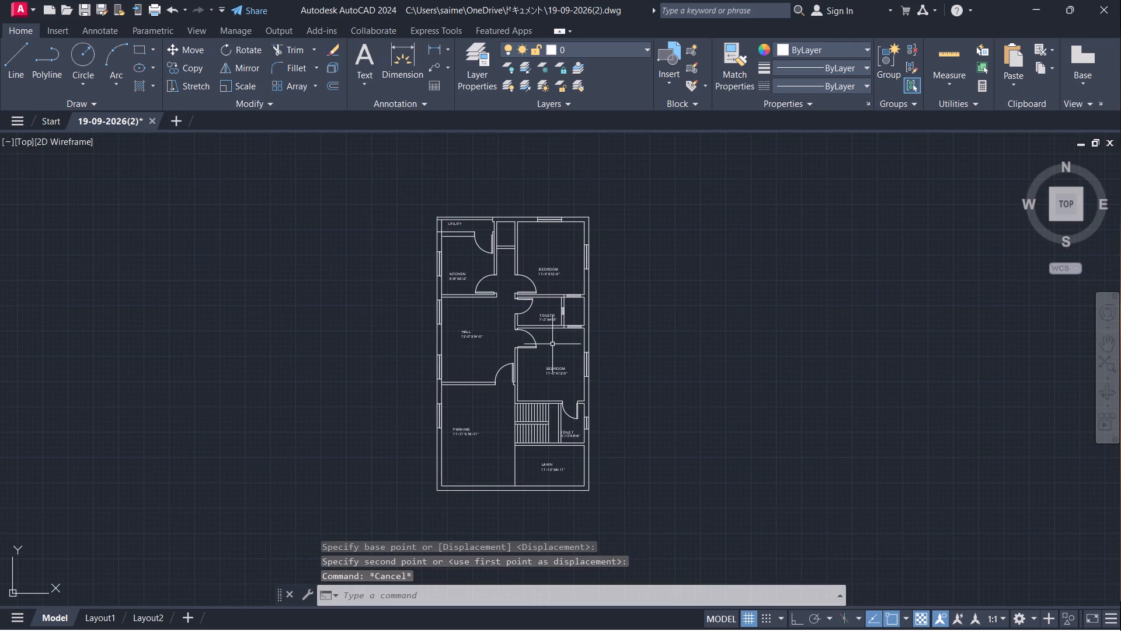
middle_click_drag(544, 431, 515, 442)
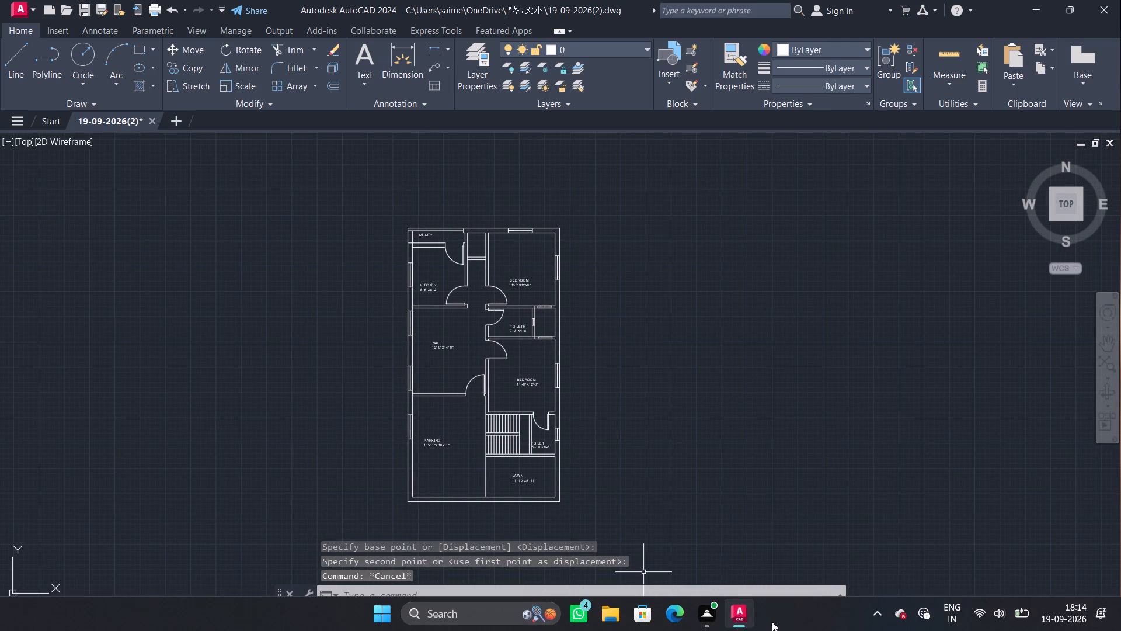
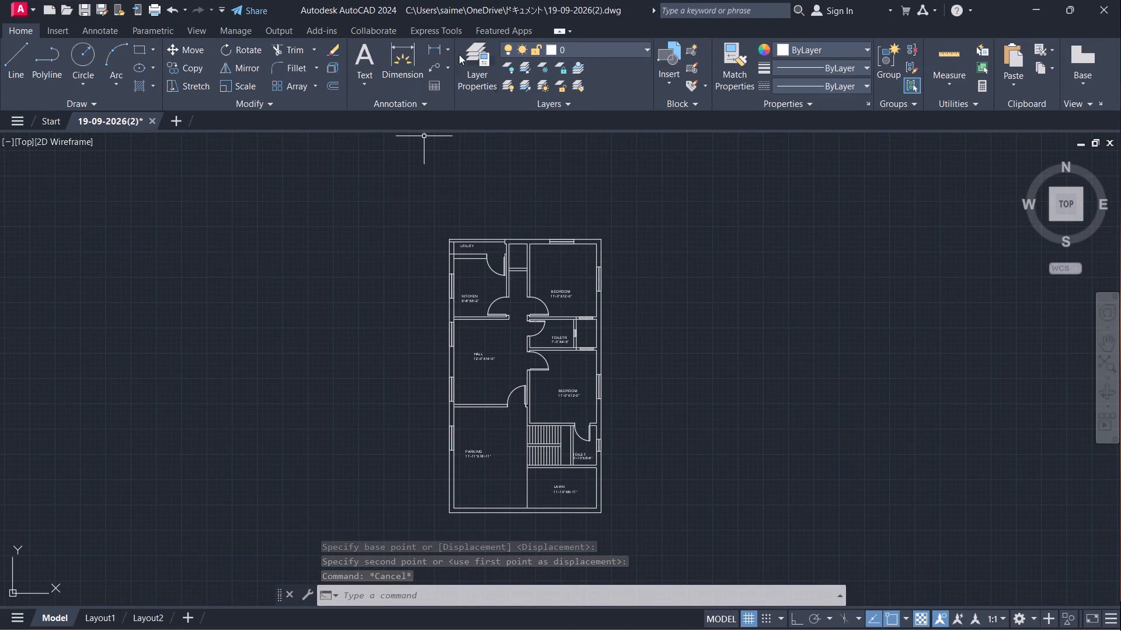
Add a linear dimension across the plan's full outer width, placed just above the top outer wall.
left_click(436, 46)
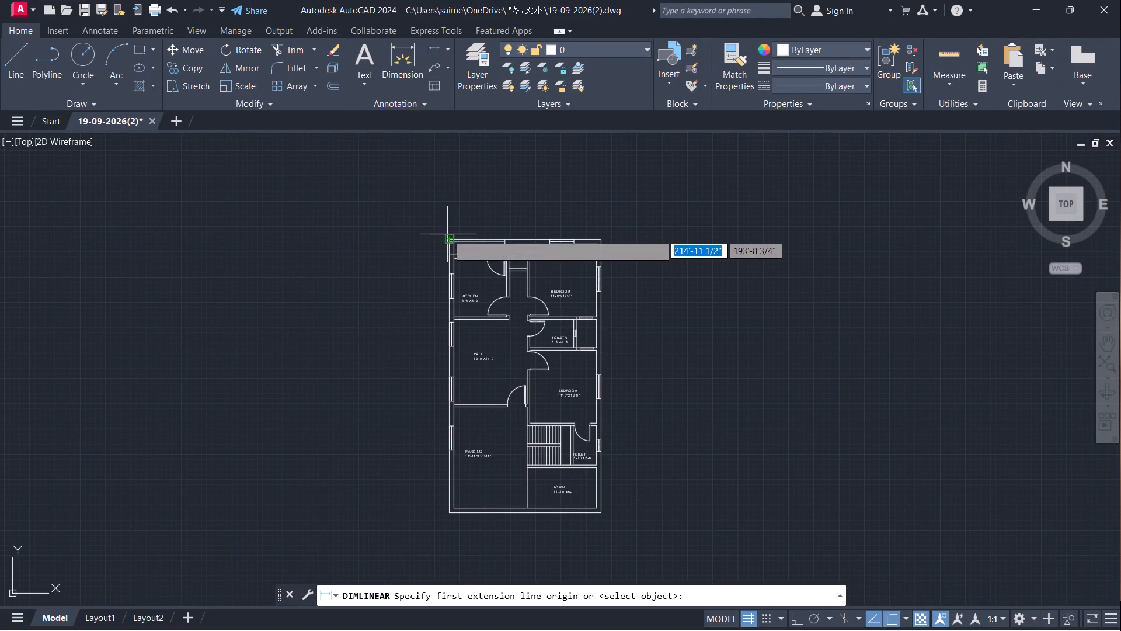
scroll(444, 231, "up", 4)
left_click(466, 282)
scroll(332, 214, "down", 3)
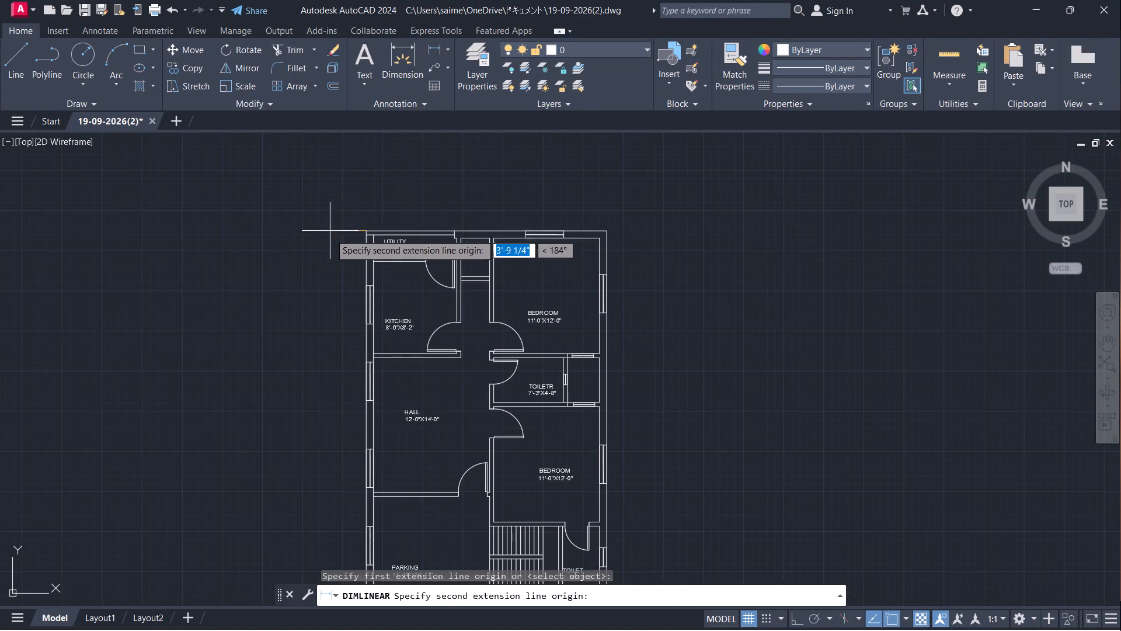
left_click(605, 230)
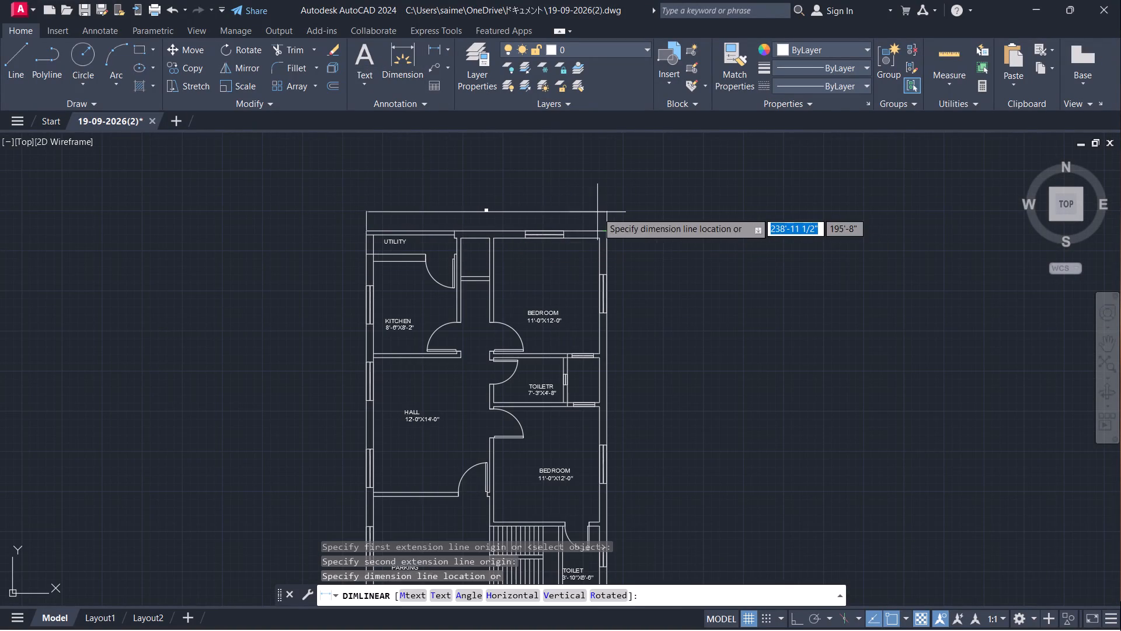
left_click(597, 212)
Add a linear dimension along the full outer length of the plan, placed just outside the right outer wall.
key("space")
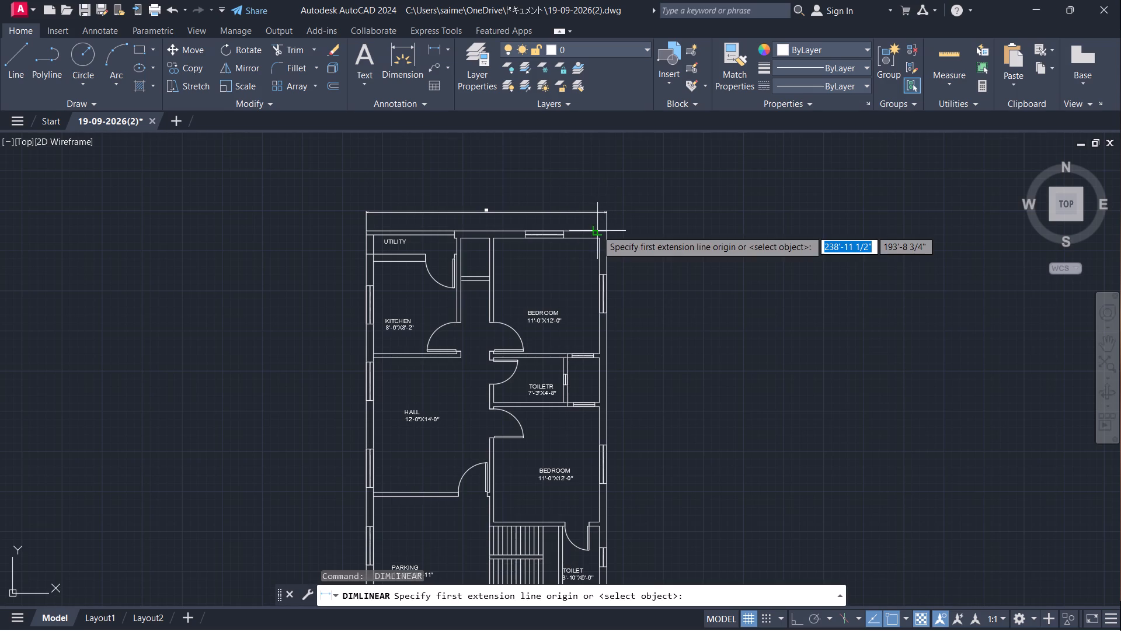
left_click(607, 232)
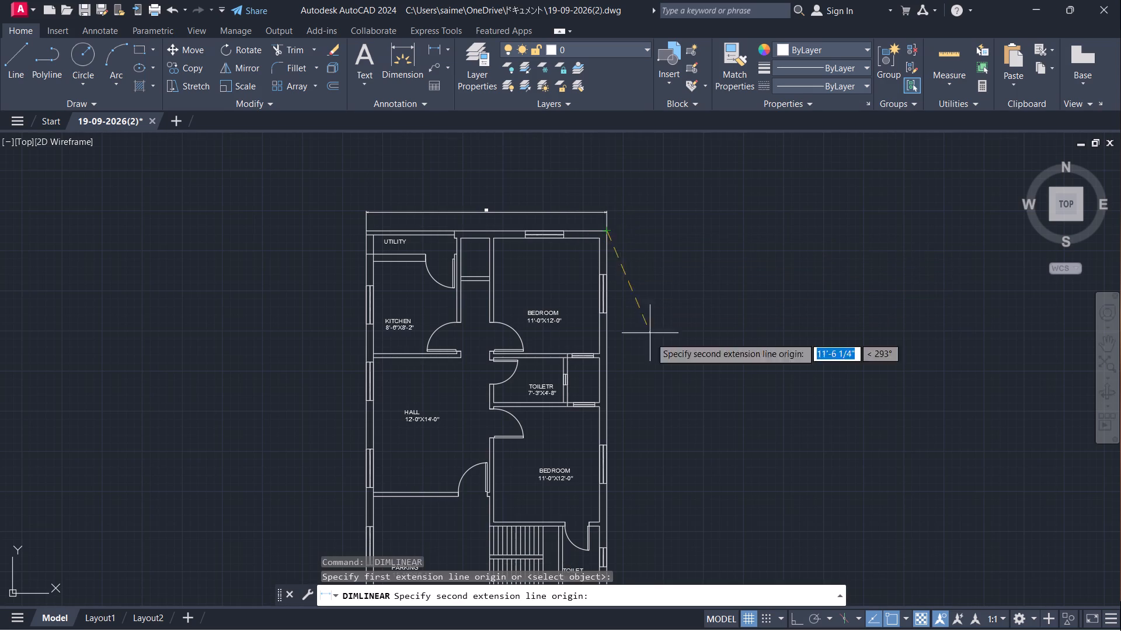
middle_click_drag(622, 429, 614, 269)
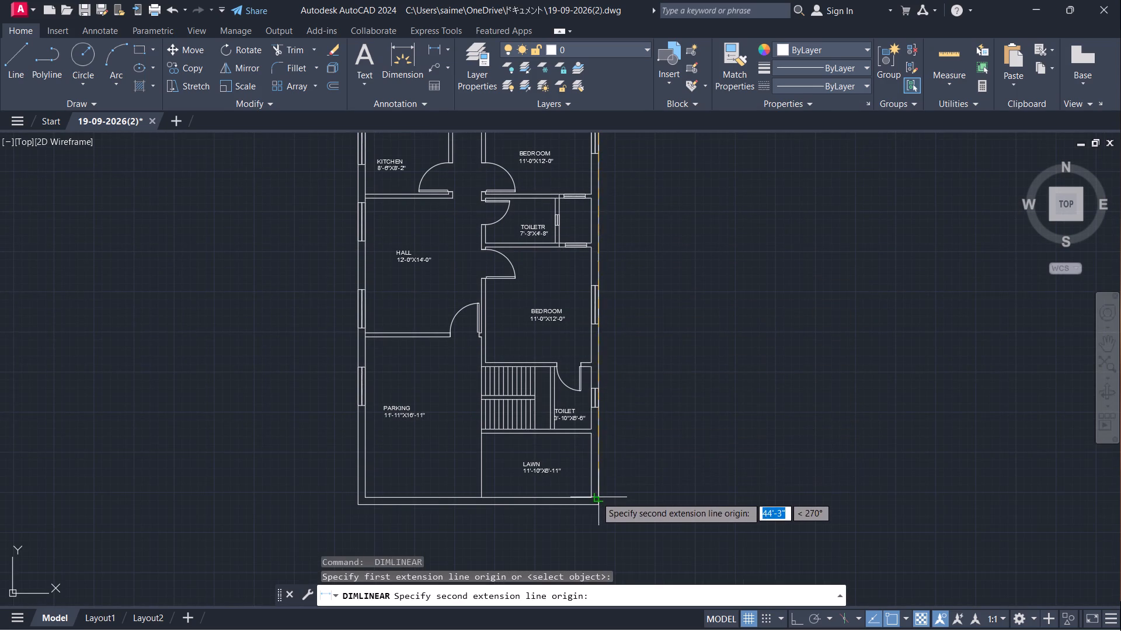
left_click(597, 508)
left_click(625, 497)
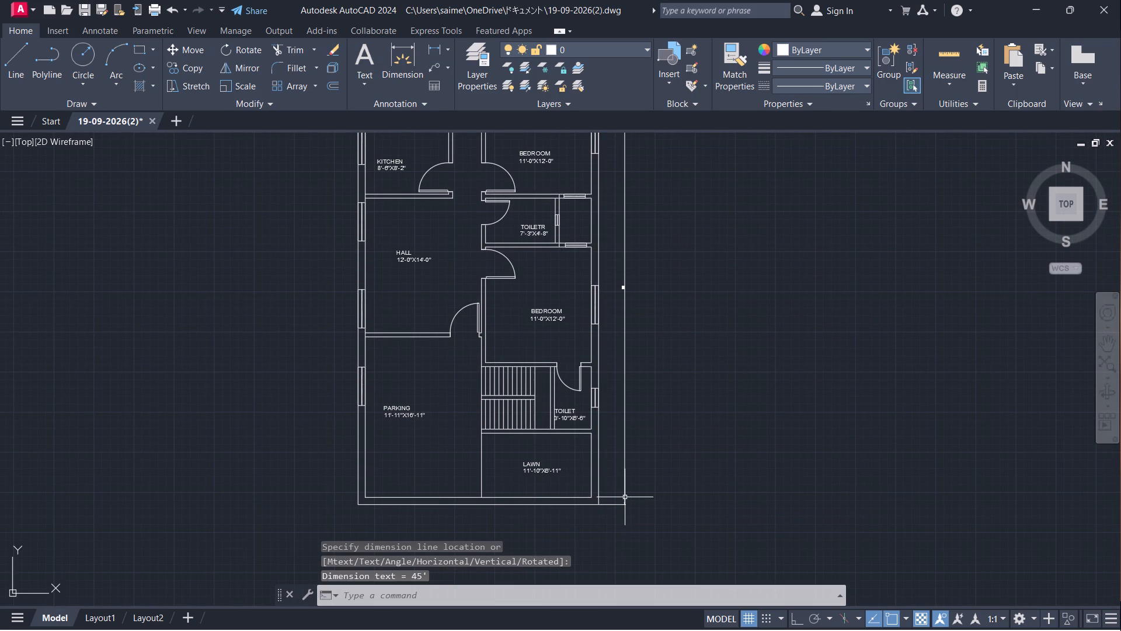
key("Escape")
Draw two crossing diagonal lines from corner to corner inside the small shaft between the 7'-3"X4'-8" toilet and the outer wall.
key("l")
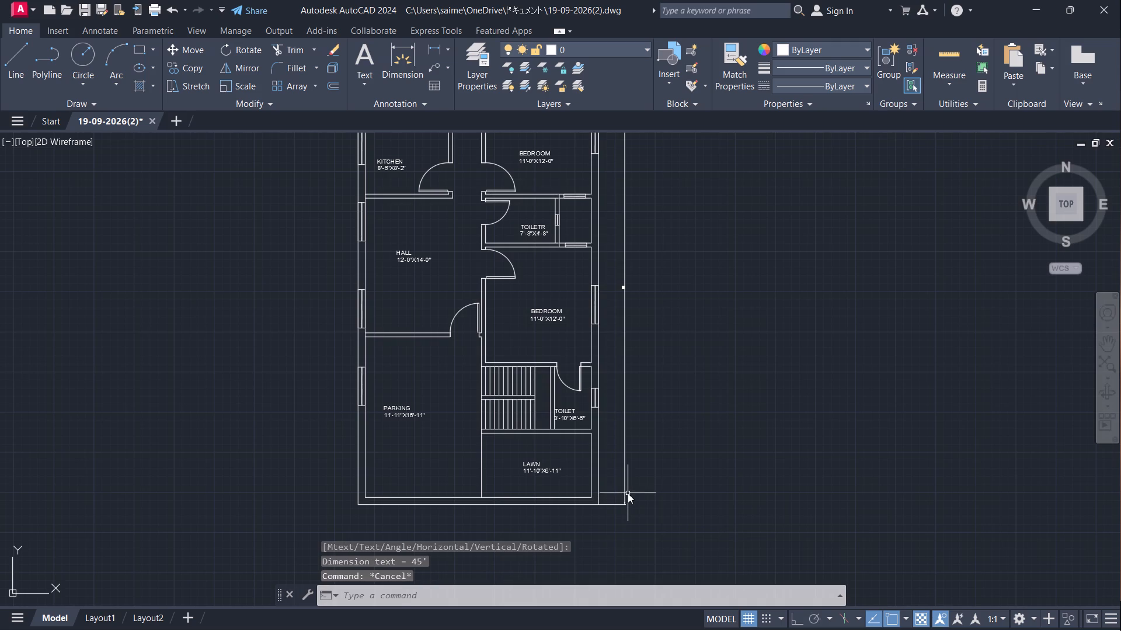
key("Return")
key("F8")
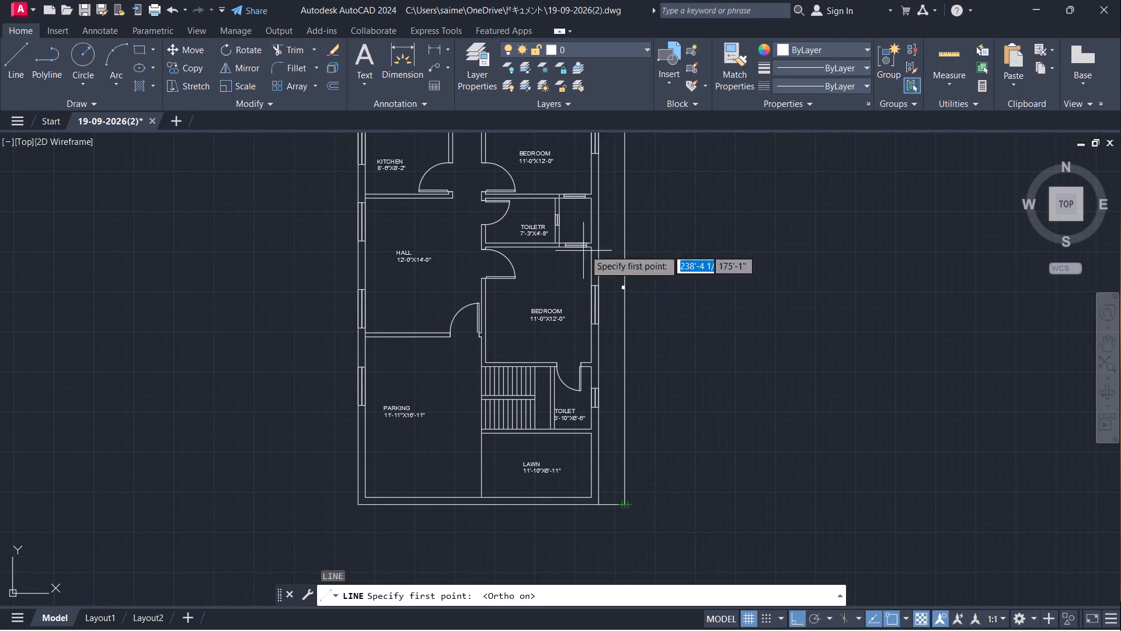
middle_click_drag(593, 228, 551, 321)
scroll(540, 328, "down", 1)
scroll(525, 339, "up", 3)
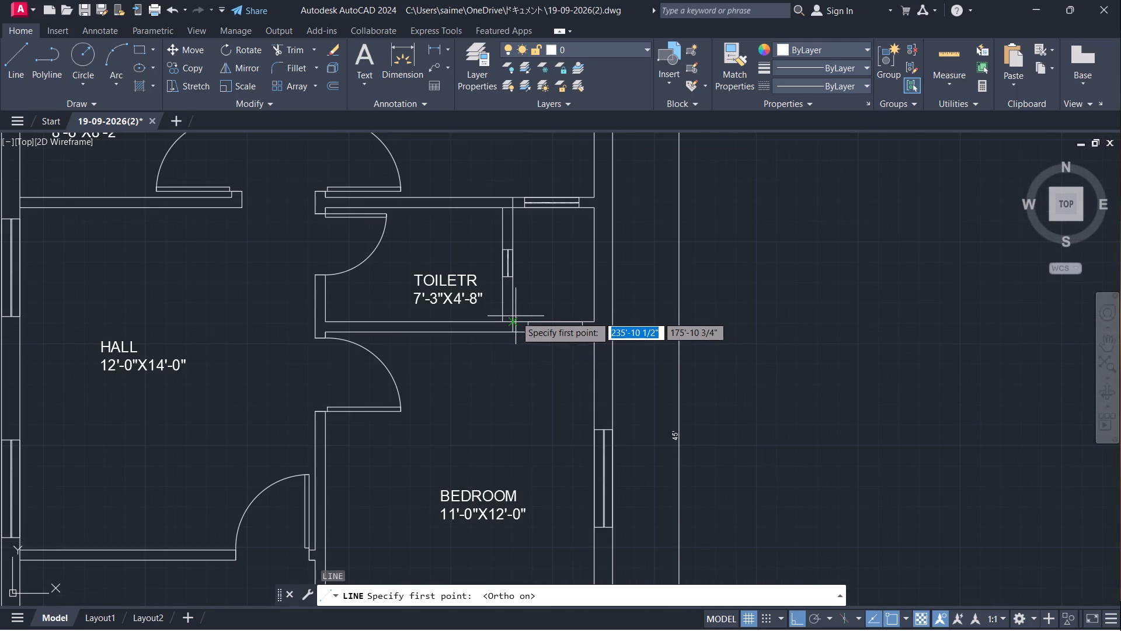
left_click(514, 317)
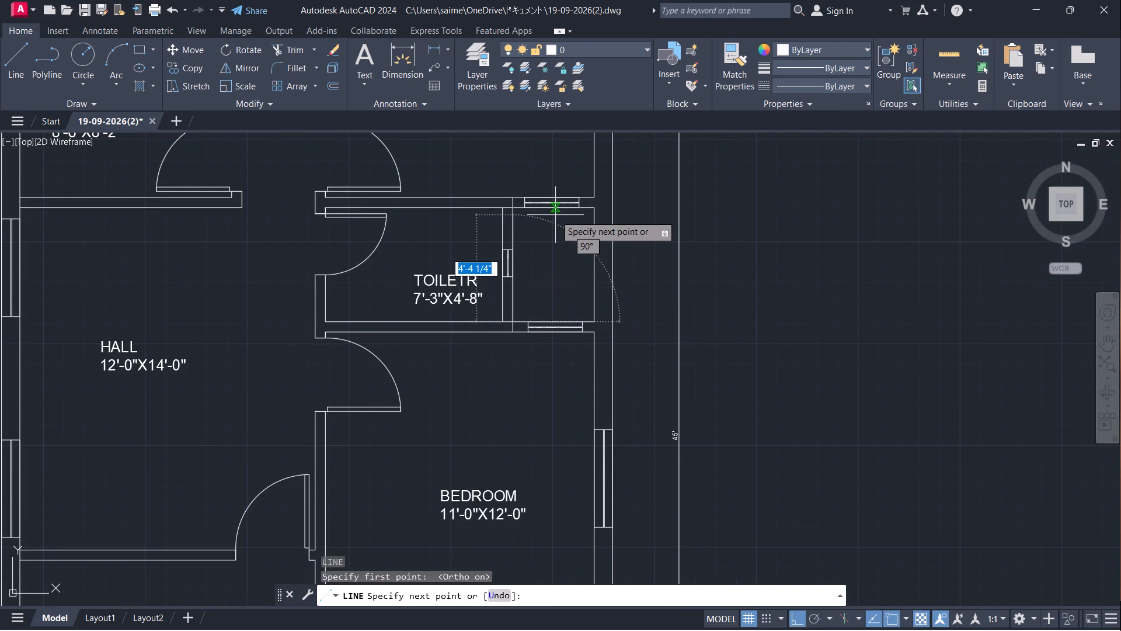
key("F8")
left_click(590, 210)
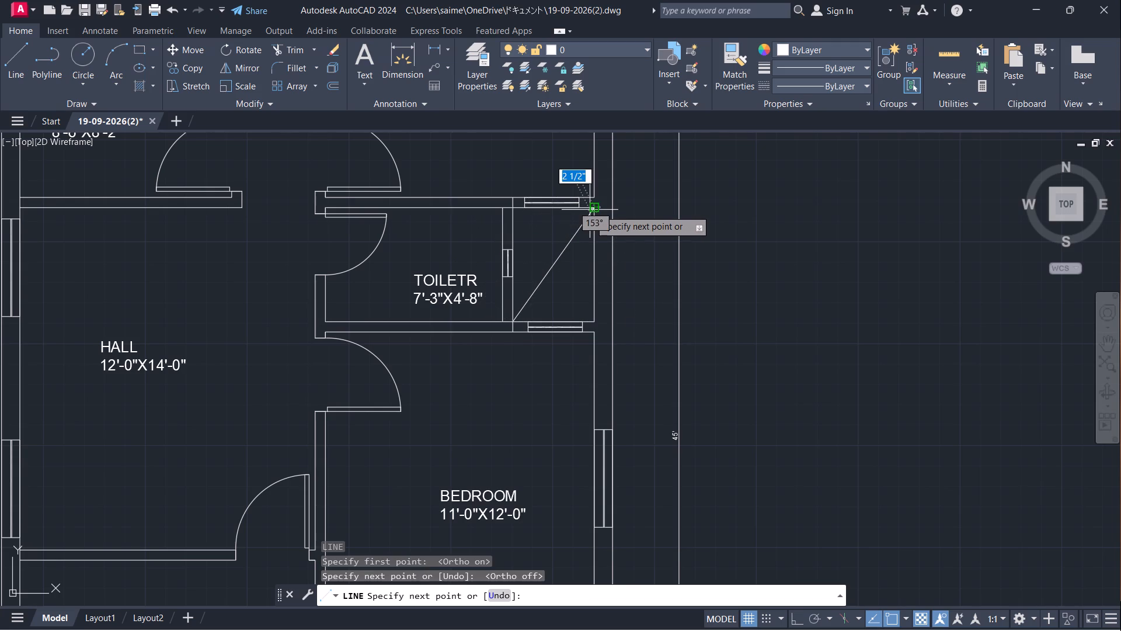
key("space")
key("space")
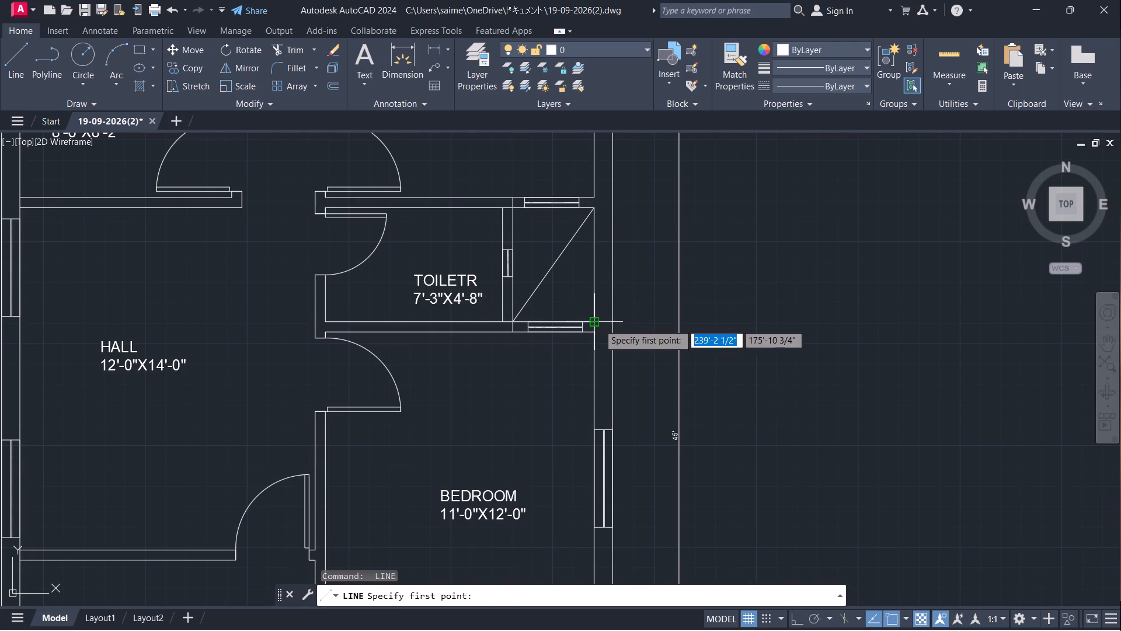
left_click(598, 324)
left_click(513, 211)
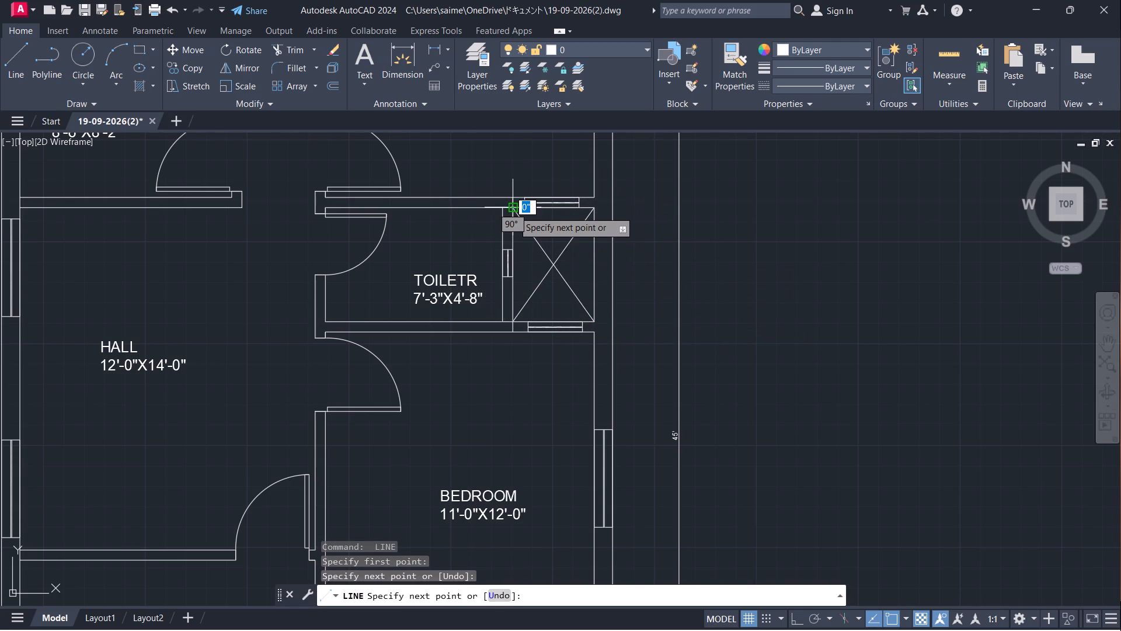
key("Escape")
scroll(633, 273, "down", 2)
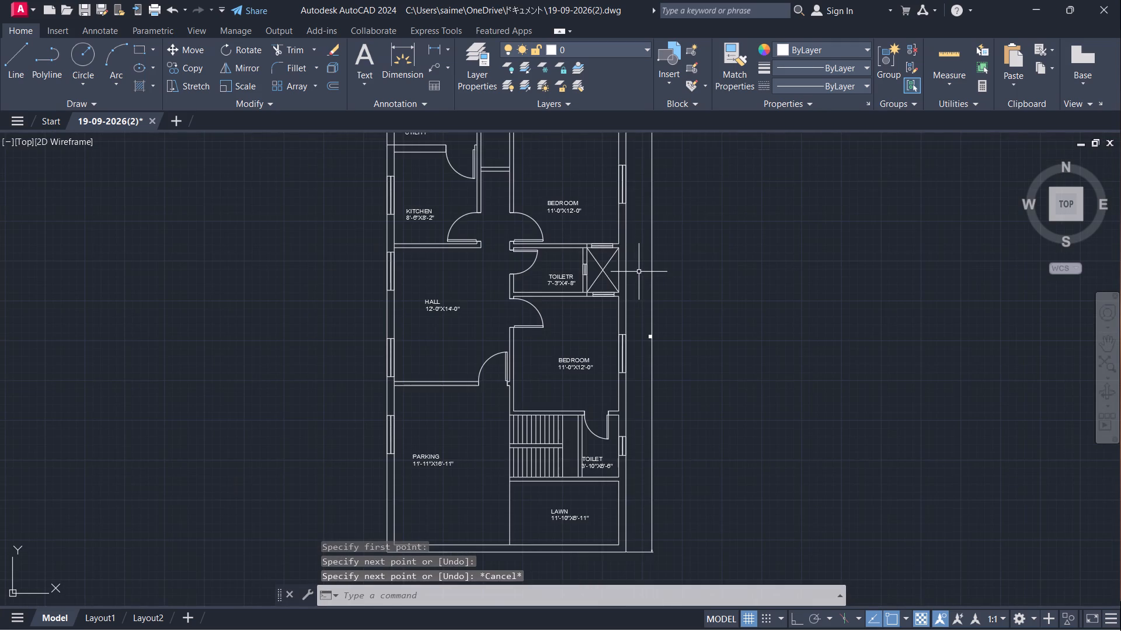
scroll(639, 272, "down", 1)
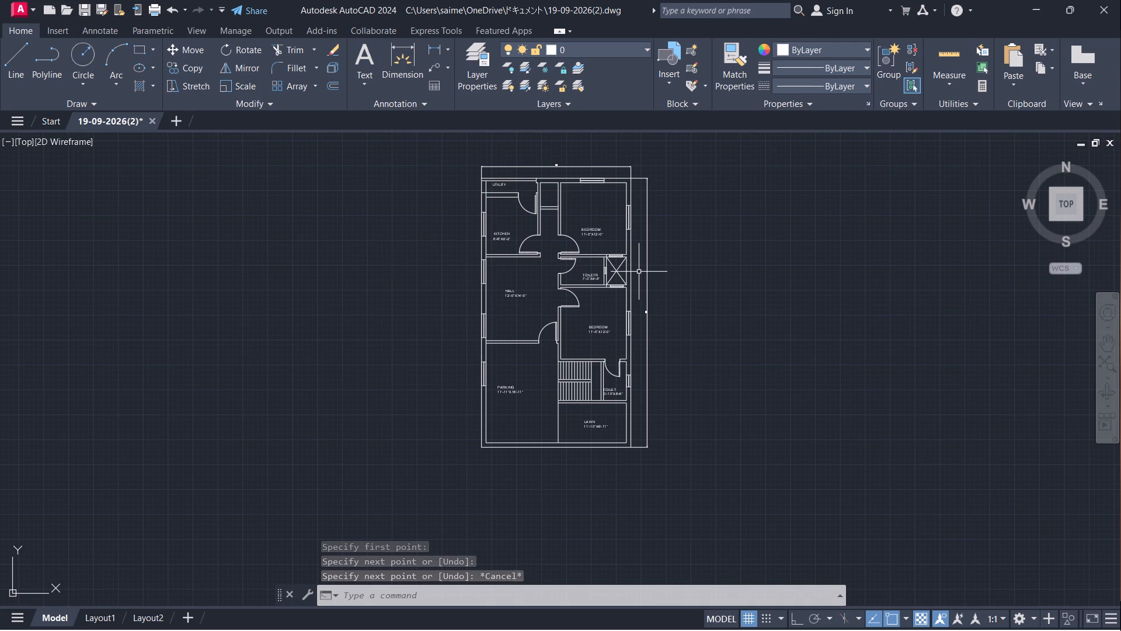
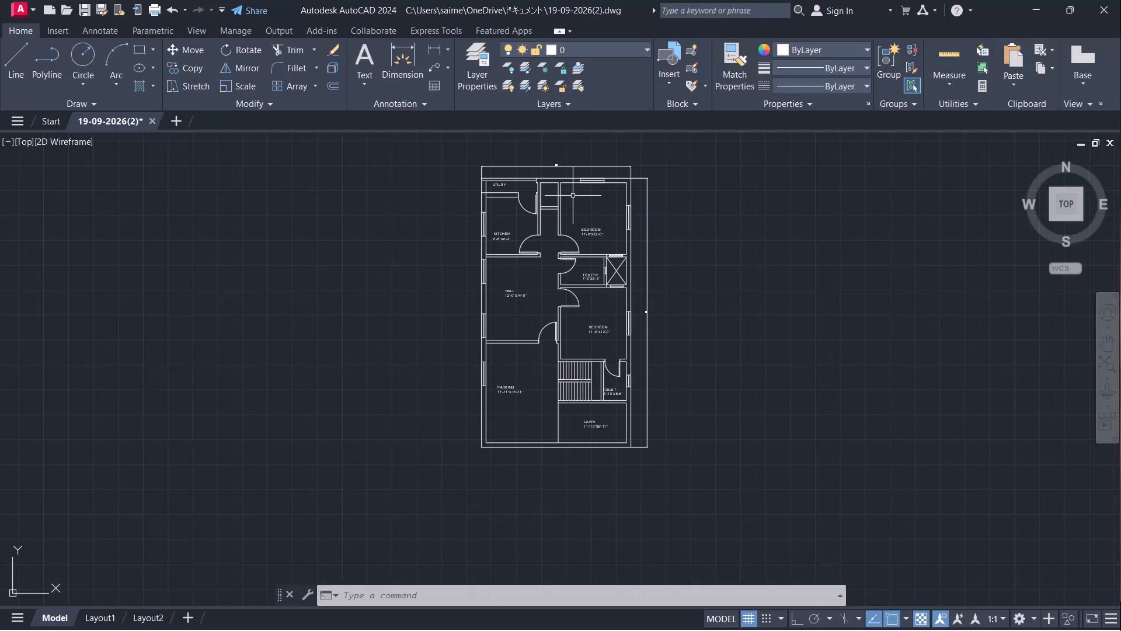
Correct the room name in the 7'-3"X4'-8" toilet label to TOILET and save the text change.
scroll(572, 196, "up", 2)
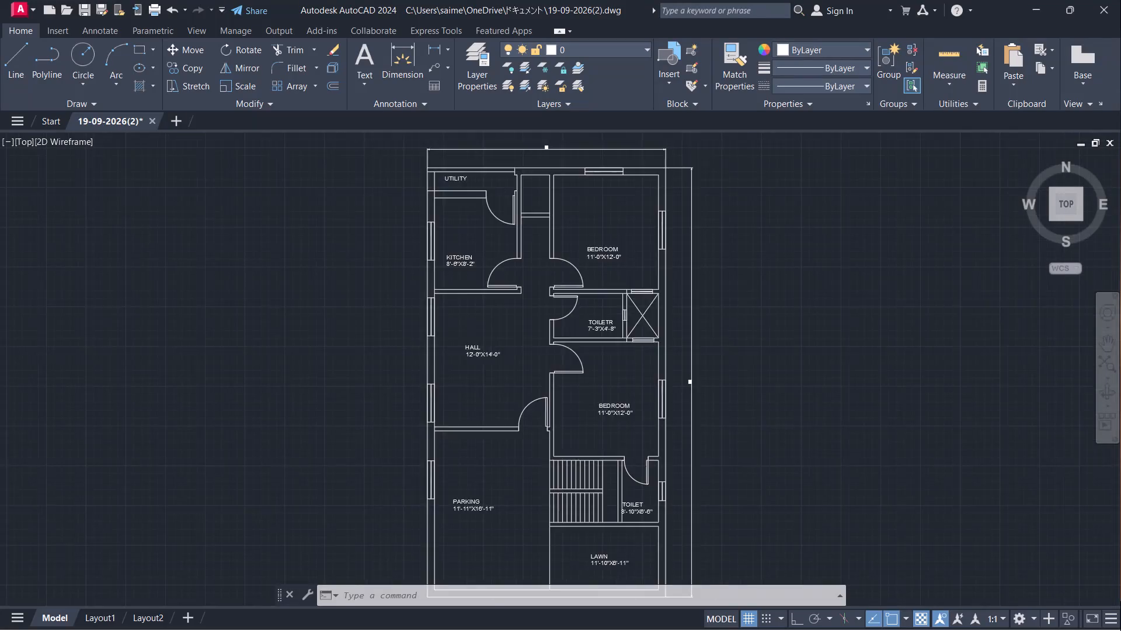
left_click(624, 400)
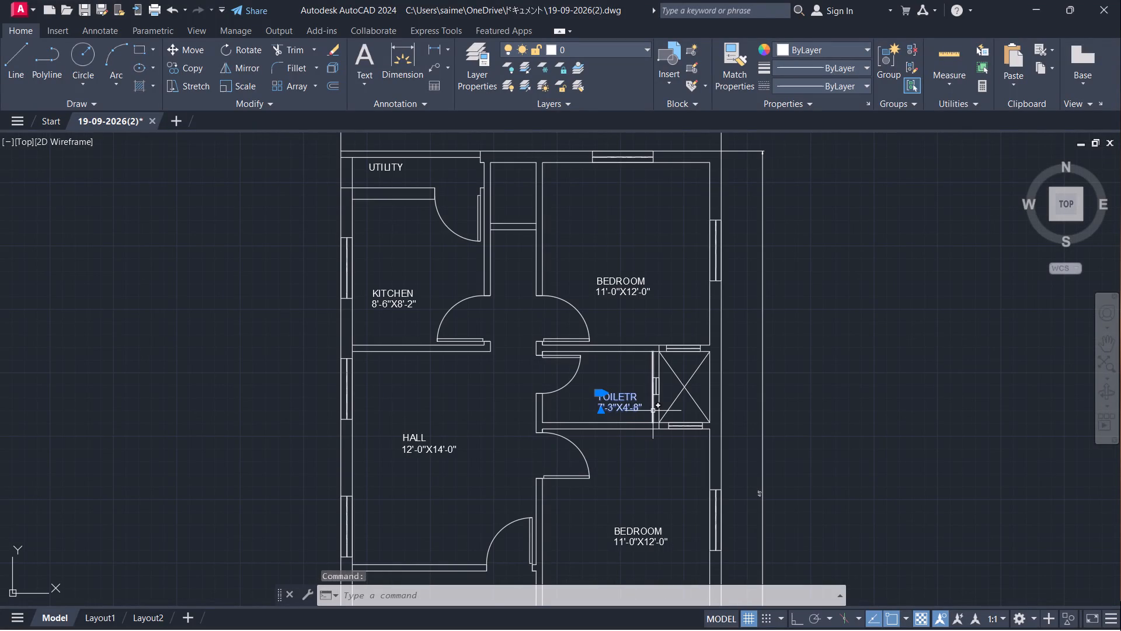
double_click(635, 401)
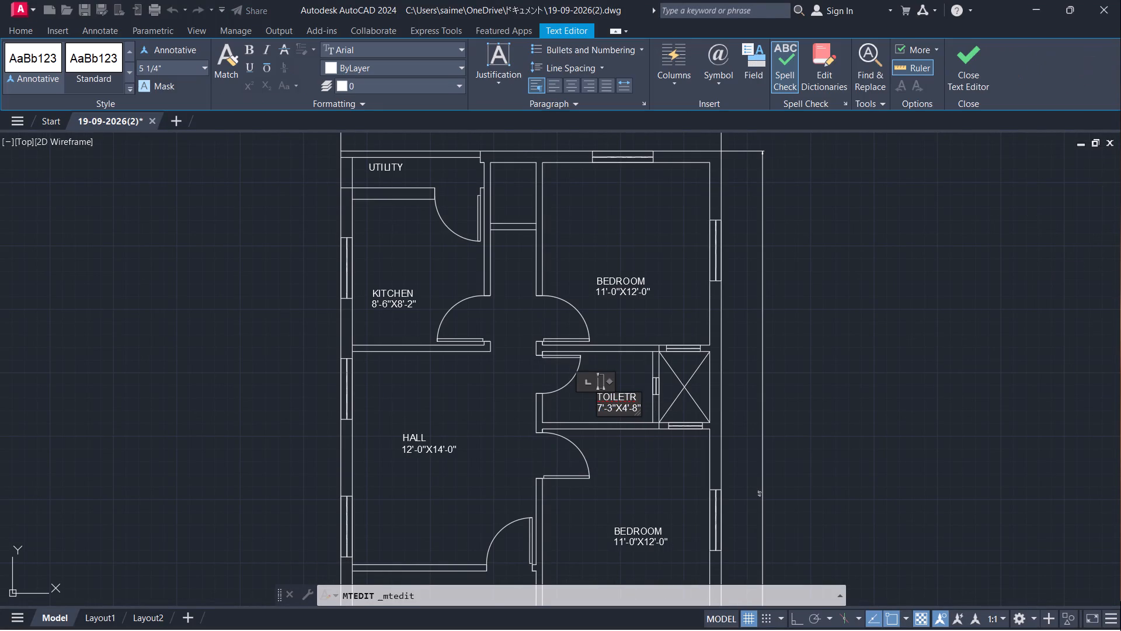
key("BackSpace")
key("Escape")
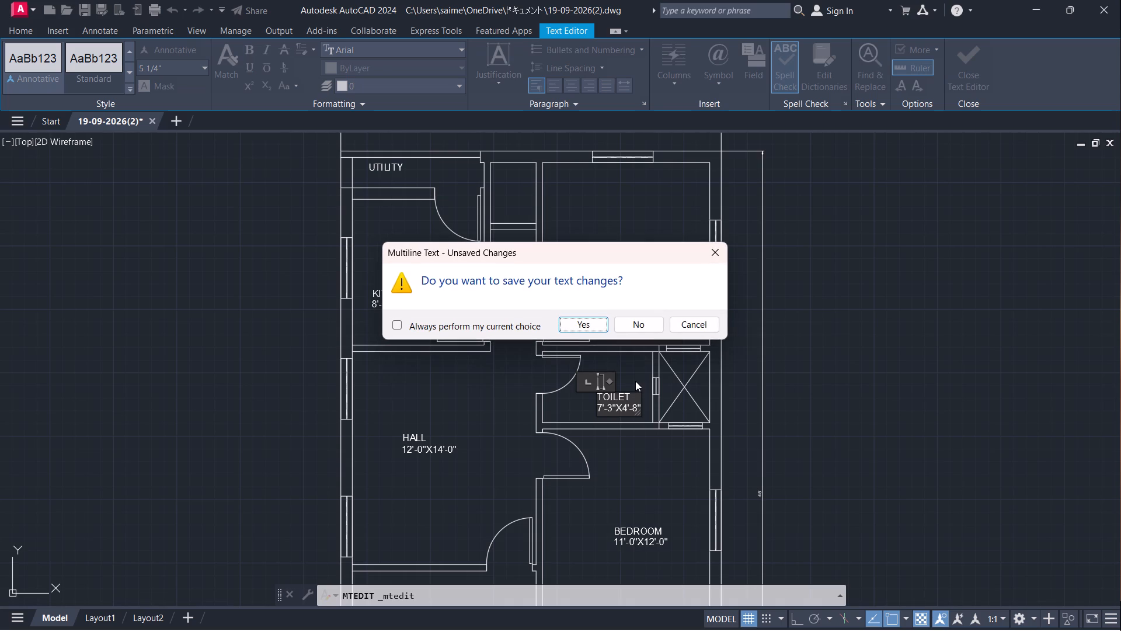
left_click(591, 321)
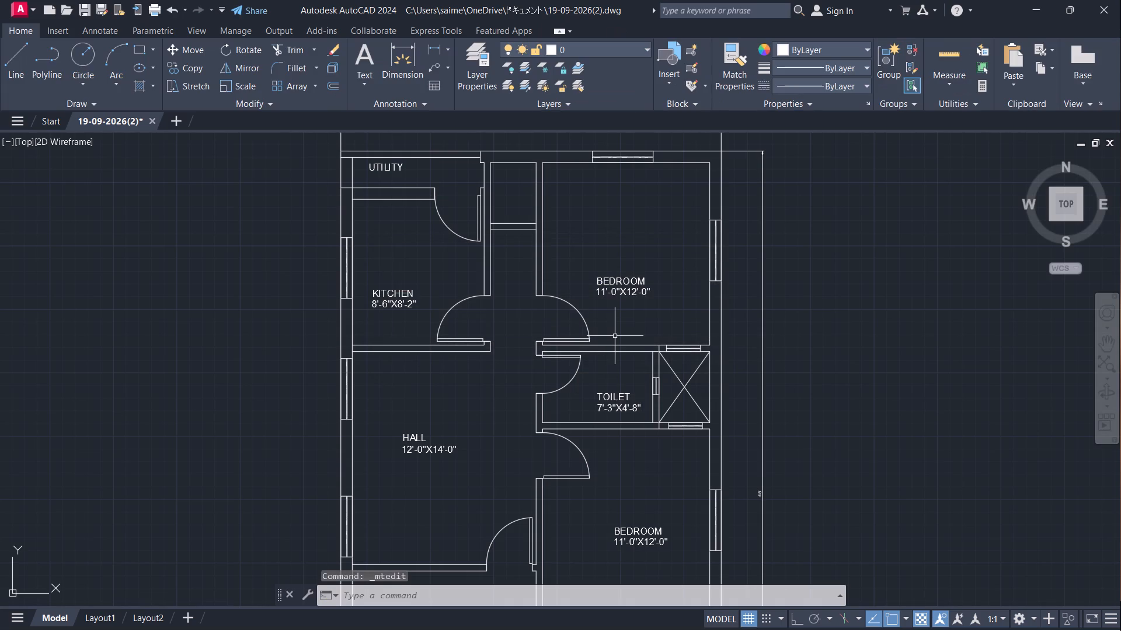
Copy the 7'-3"X4'-8" toilet label into the small room between the utility and the upper bedroom.
left_click(611, 397)
type("CO")
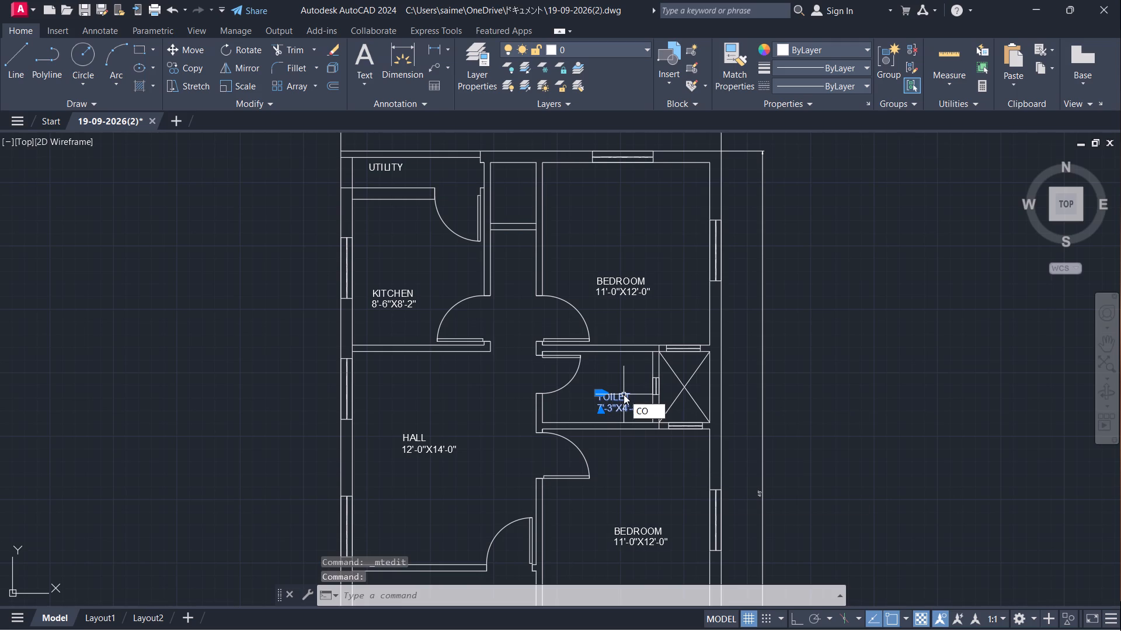
key("Return")
scroll(639, 400, "up", 2)
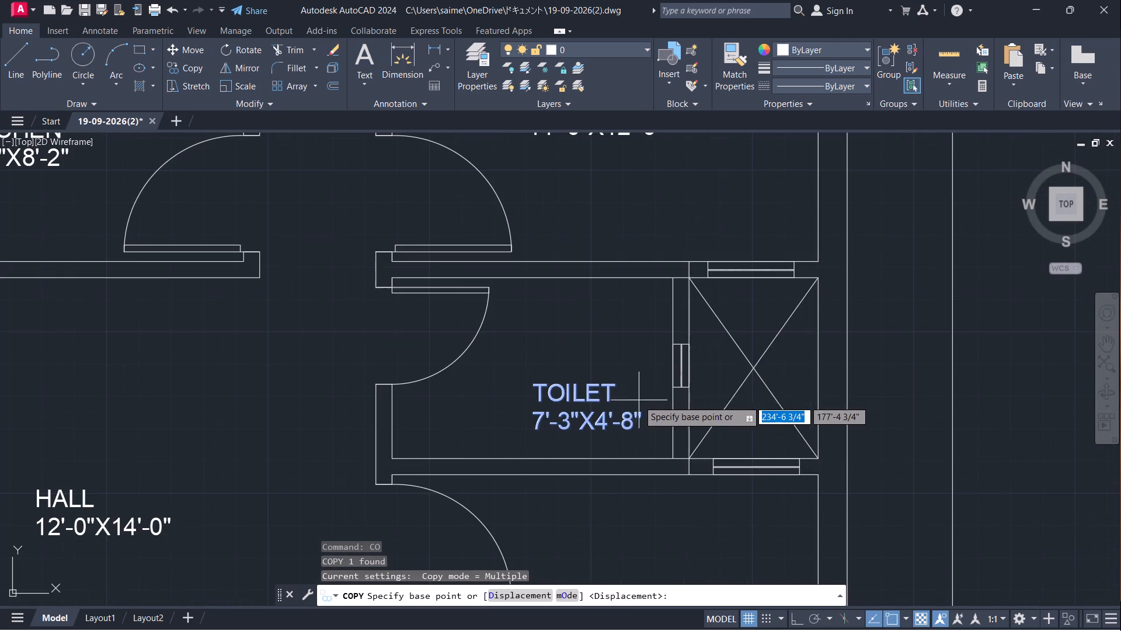
left_click(531, 388)
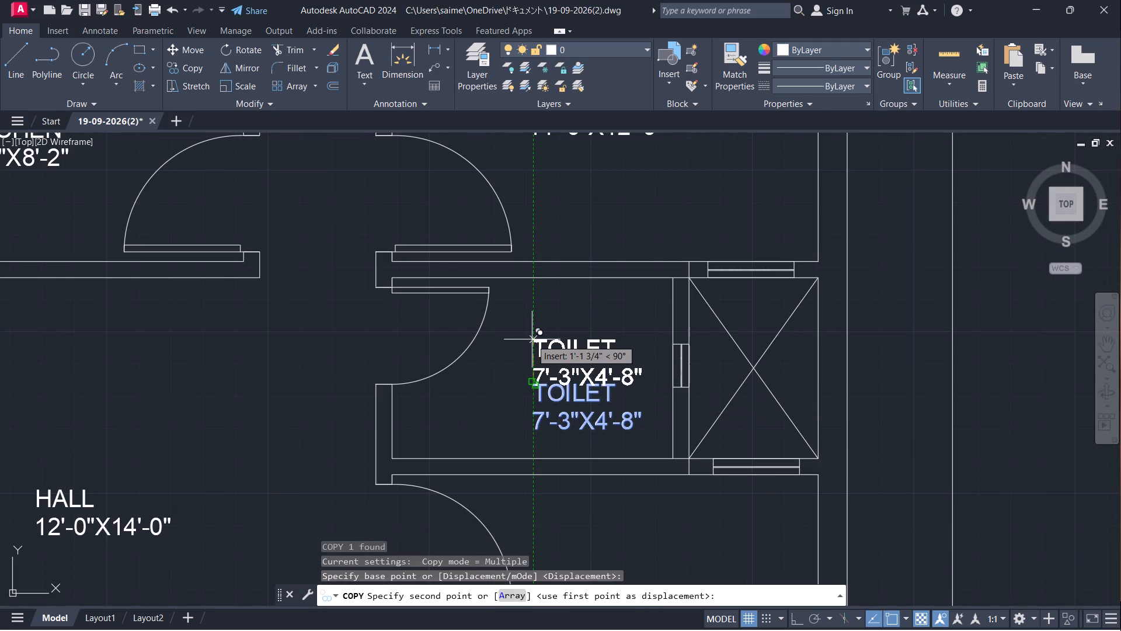
scroll(532, 339, "down", 1)
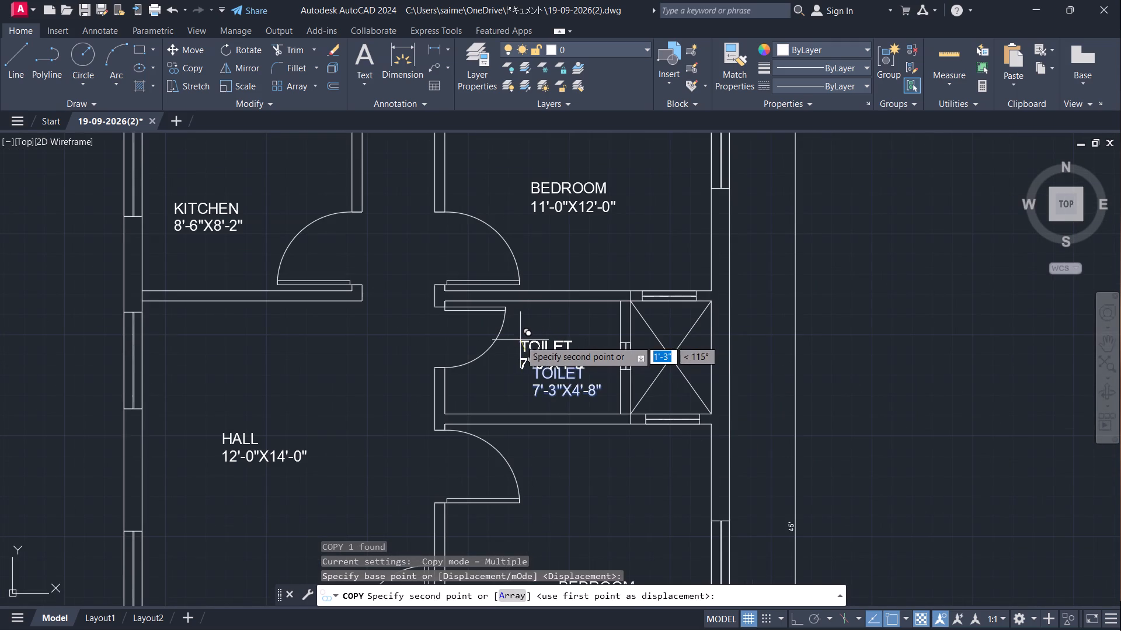
scroll(520, 339, "down", 2)
scroll(454, 209, "up", 2)
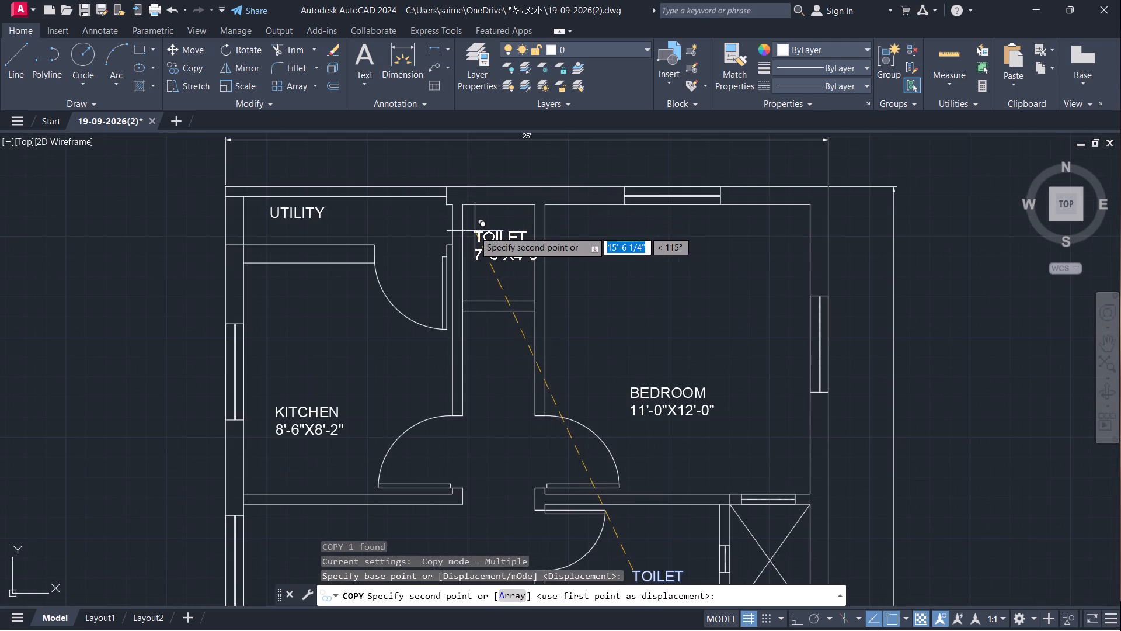
left_click(469, 236)
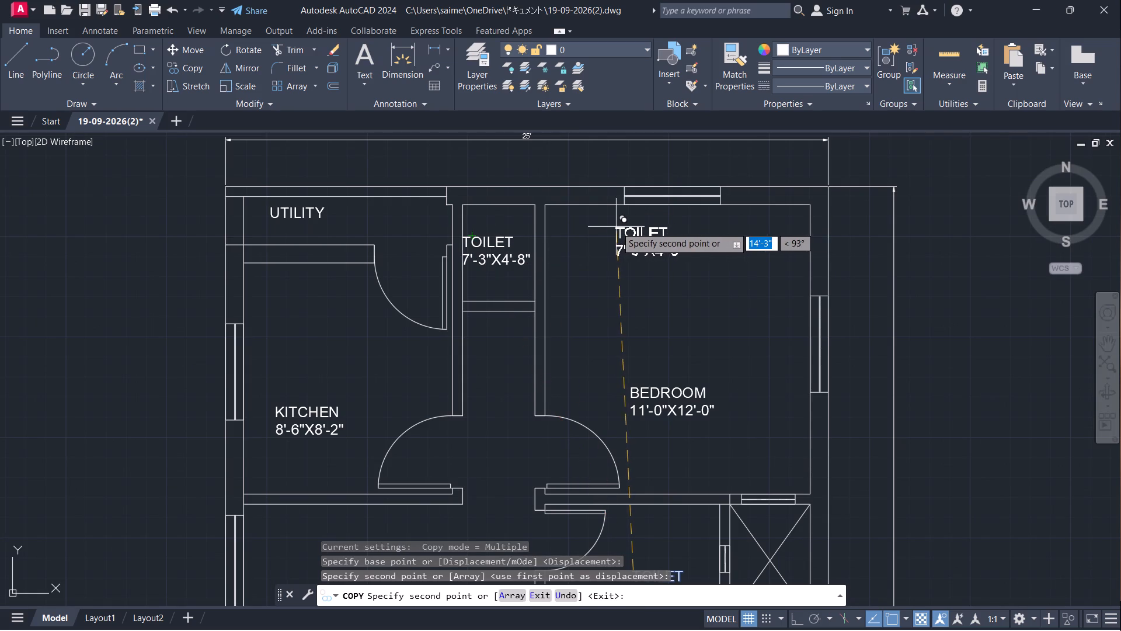
key("Escape")
Change the size line of the copied label in the small upper room to 3'-0"X4'-0".
double_click(505, 241)
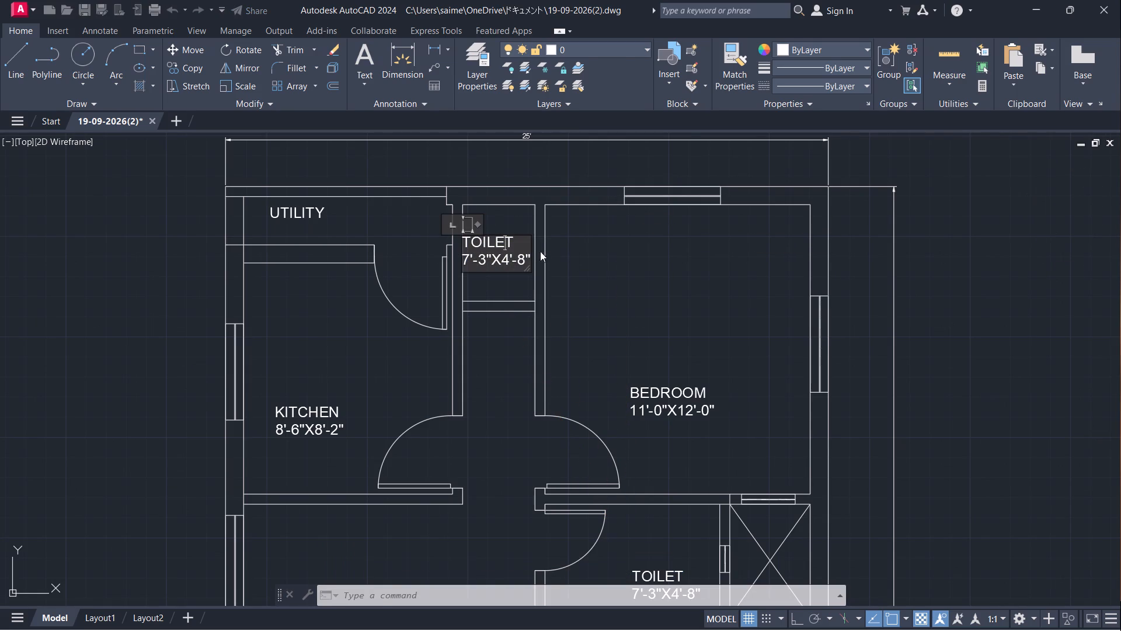
left_click(525, 267)
left_click(530, 268)
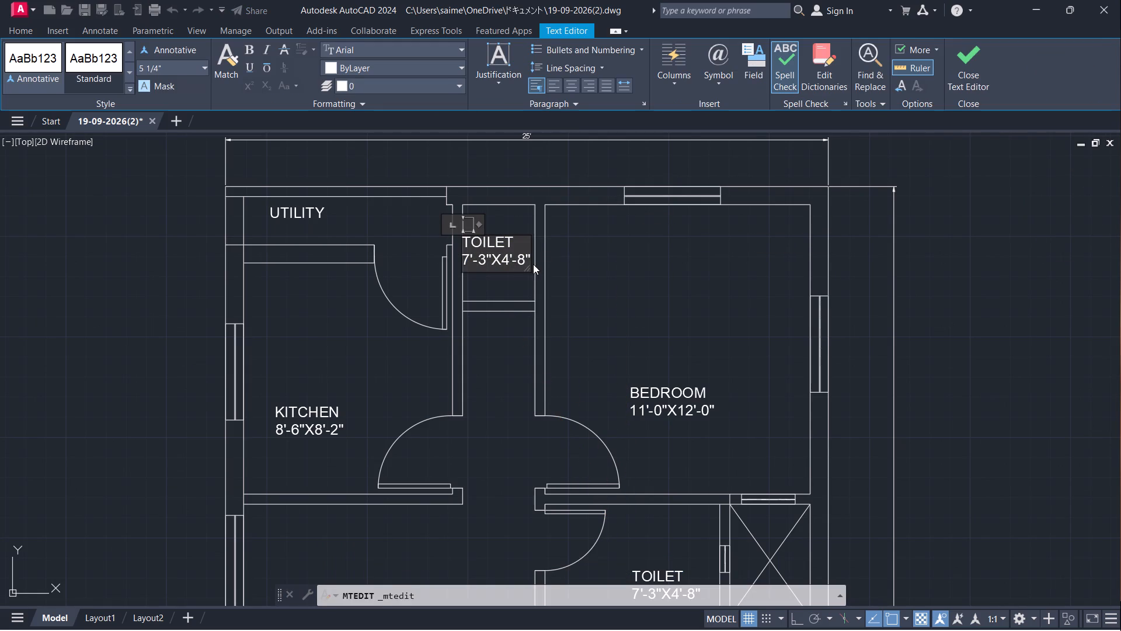
scroll(524, 256, "up", 4)
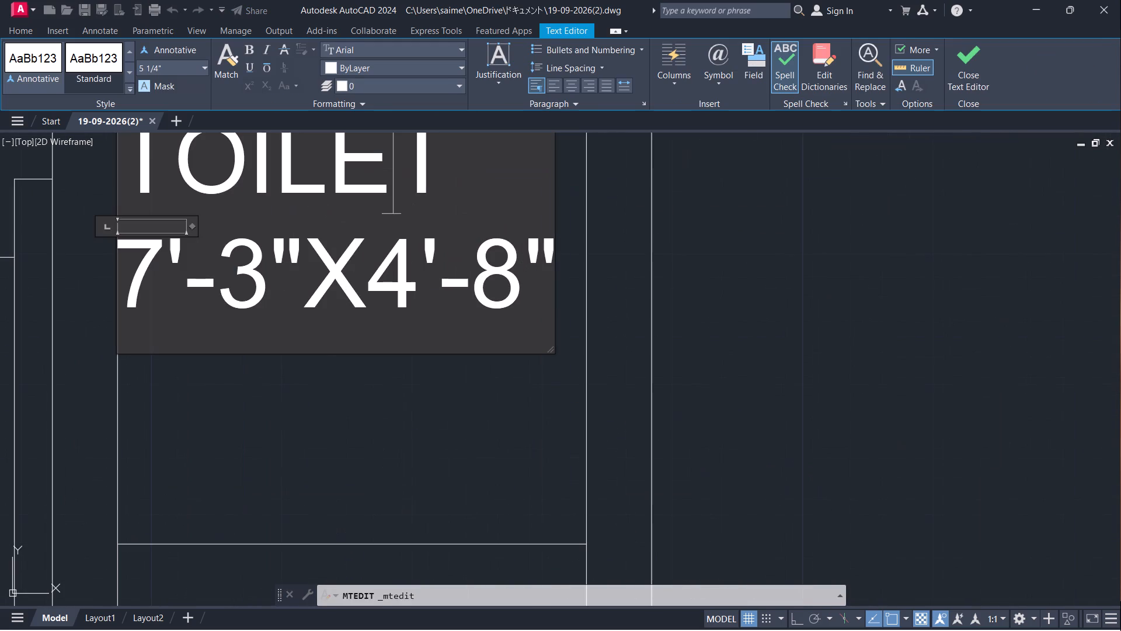
left_click(523, 271)
key("BackSpace")
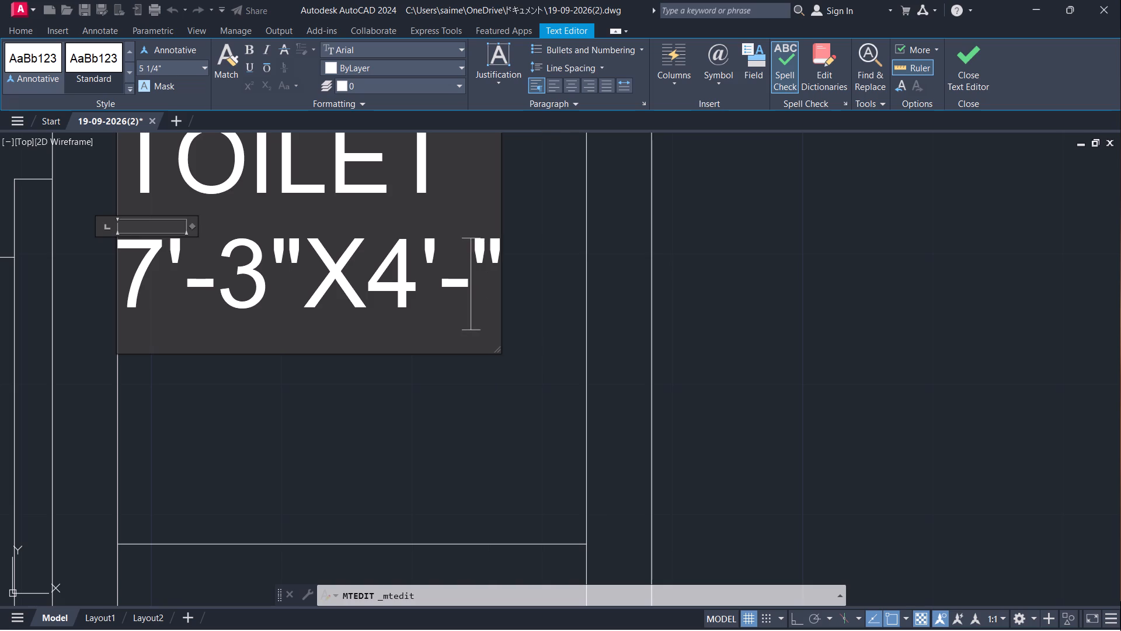
key("0")
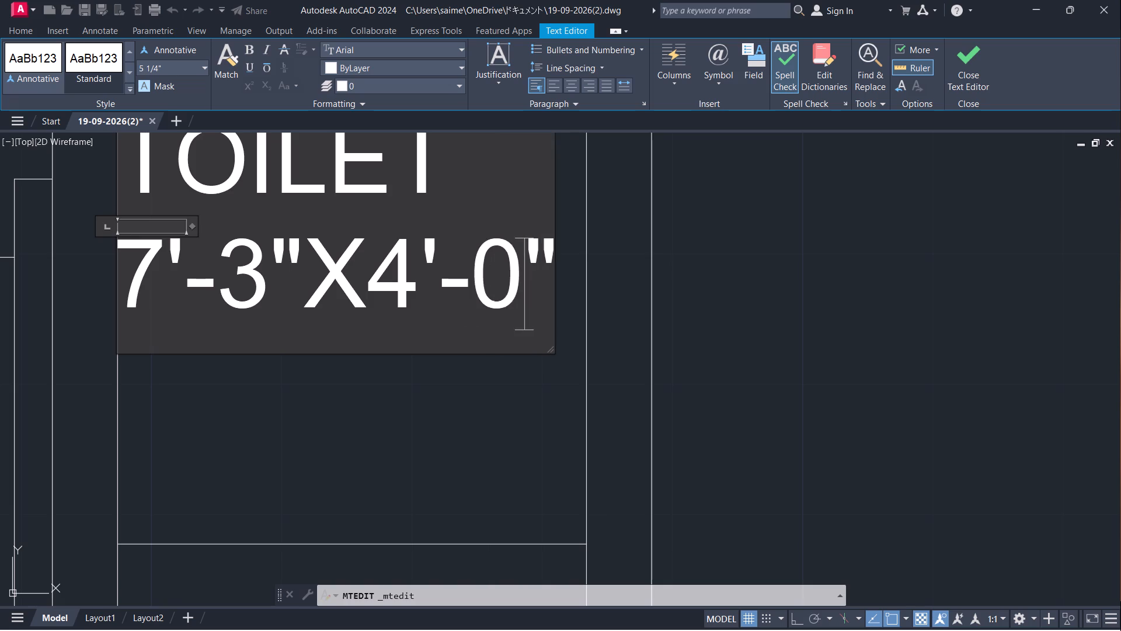
left_click(274, 297)
key("BackSpace")
key("0")
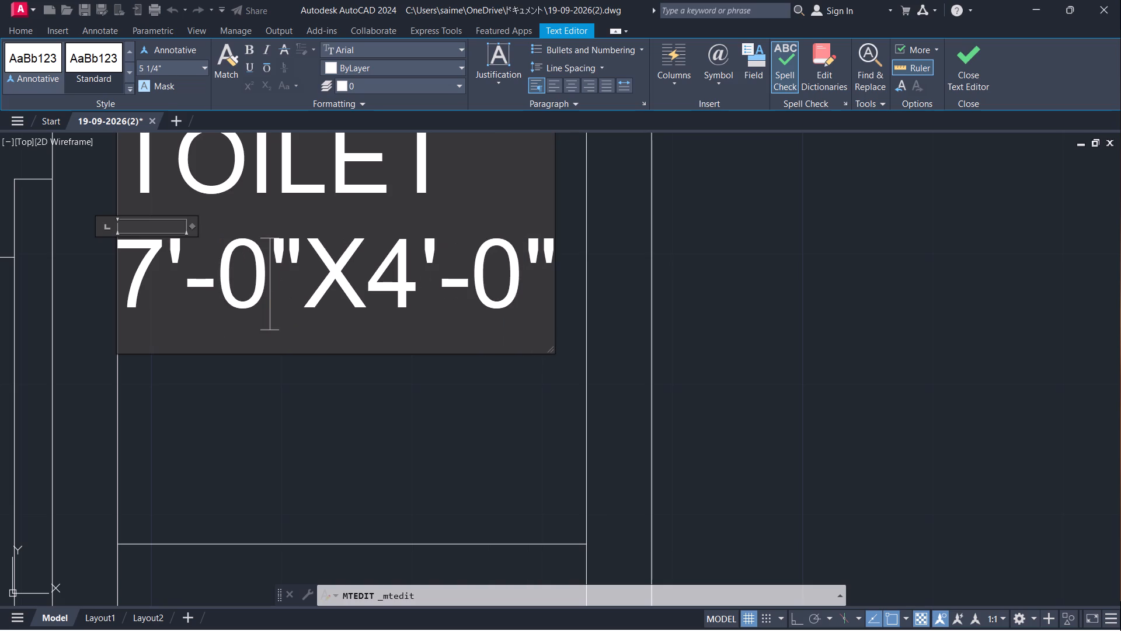
key("Left")
key("Left")
key("Left")
key("BackSpace")
key("3")
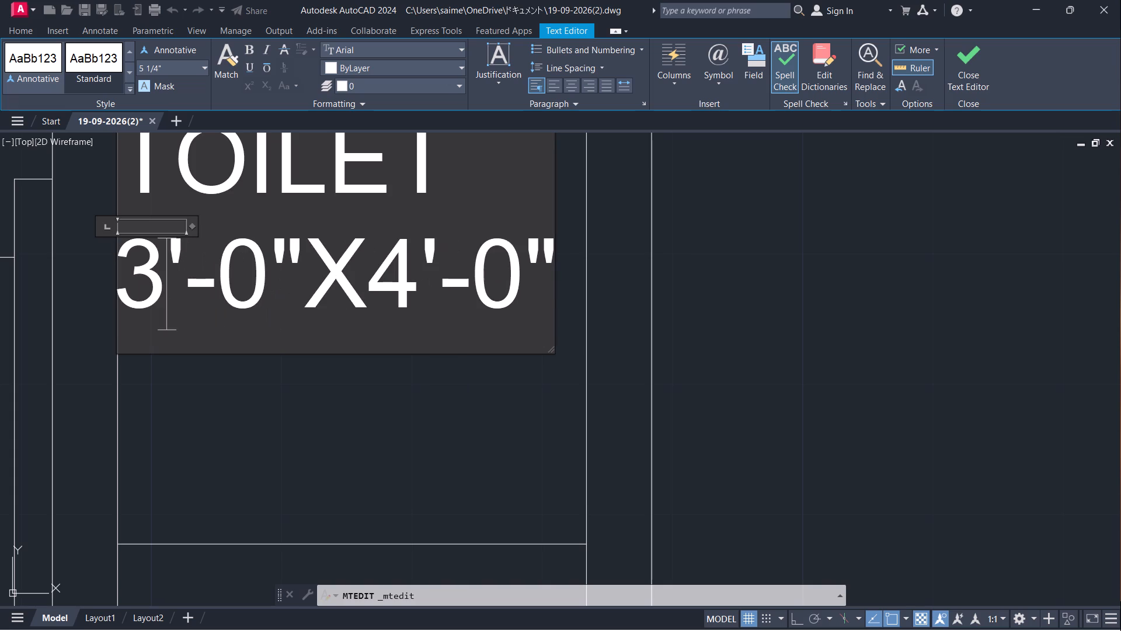
Replace the room name in the copied label with POOJA and finish the text edit.
left_click(479, 203)
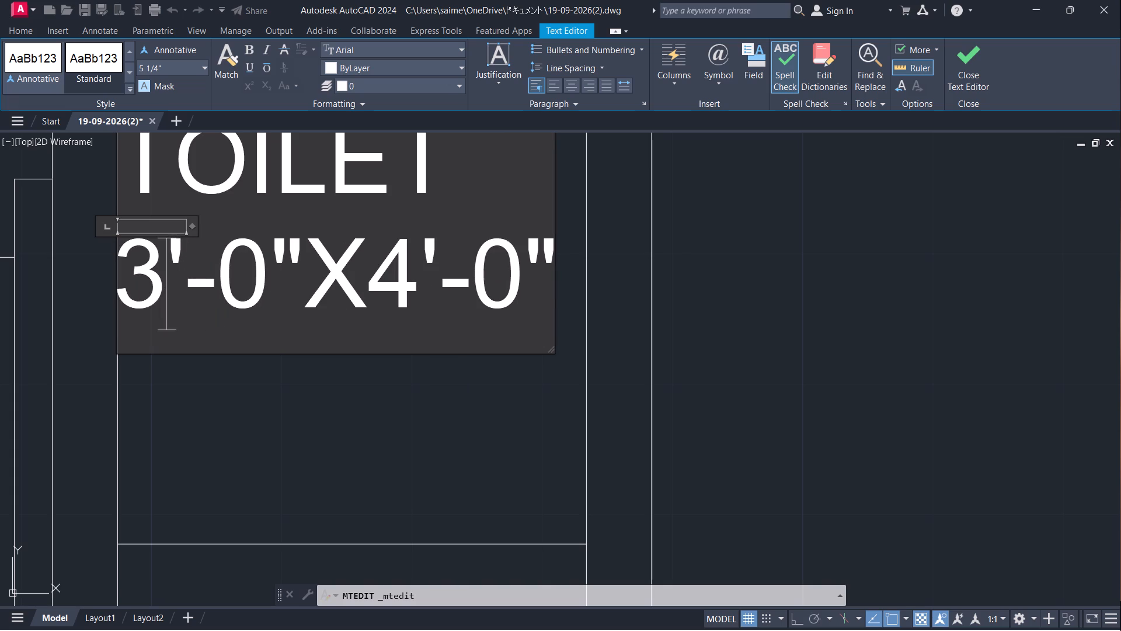
left_click(456, 189)
key("BackSpace")
key("BackSpace")
key("BackSpace")
key("BackSpace")
key("BackSpace")
key("BackSpace")
key("BackSpace")
key("BackSpace")
key("BackSpace")
key("BackSpace")
key("BackSpace")
key("BackSpace")
key("BackSpace")
key("BackSpace")
key("BackSpace")
key("BackSpace")
key("BackSpace")
key("BackSpace")
key("BackSpace")
key("BackSpace")
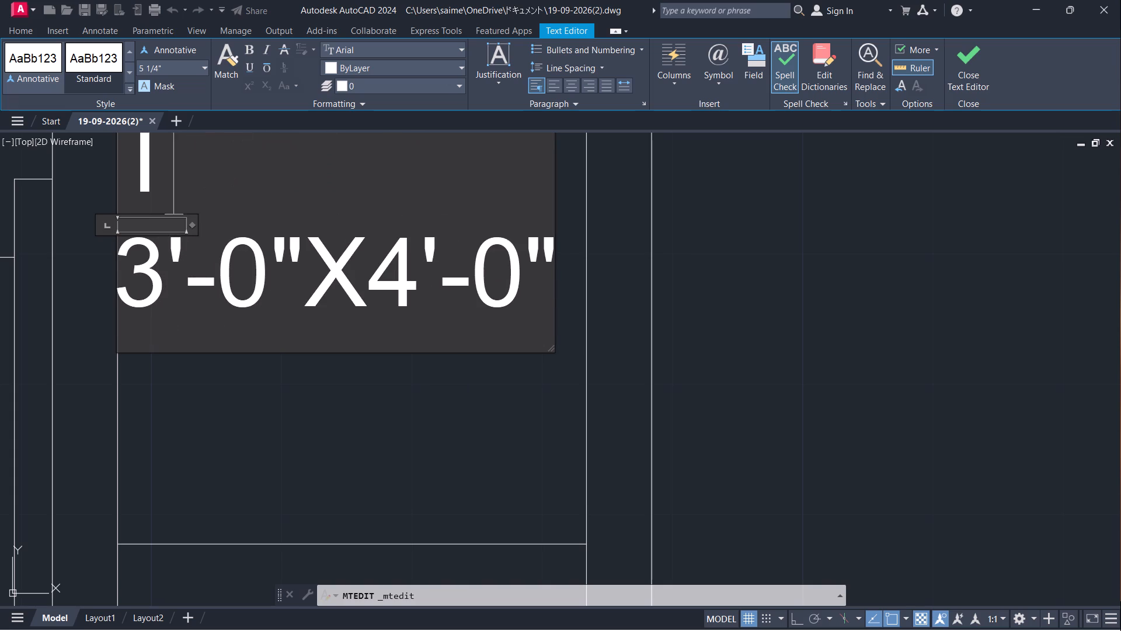
type("POOJA")
left_click(406, 397)
Look over the whole floor plan, examining the room labels, doors, windows, staircase and overall dimensions.
scroll(603, 348, "down", 2)
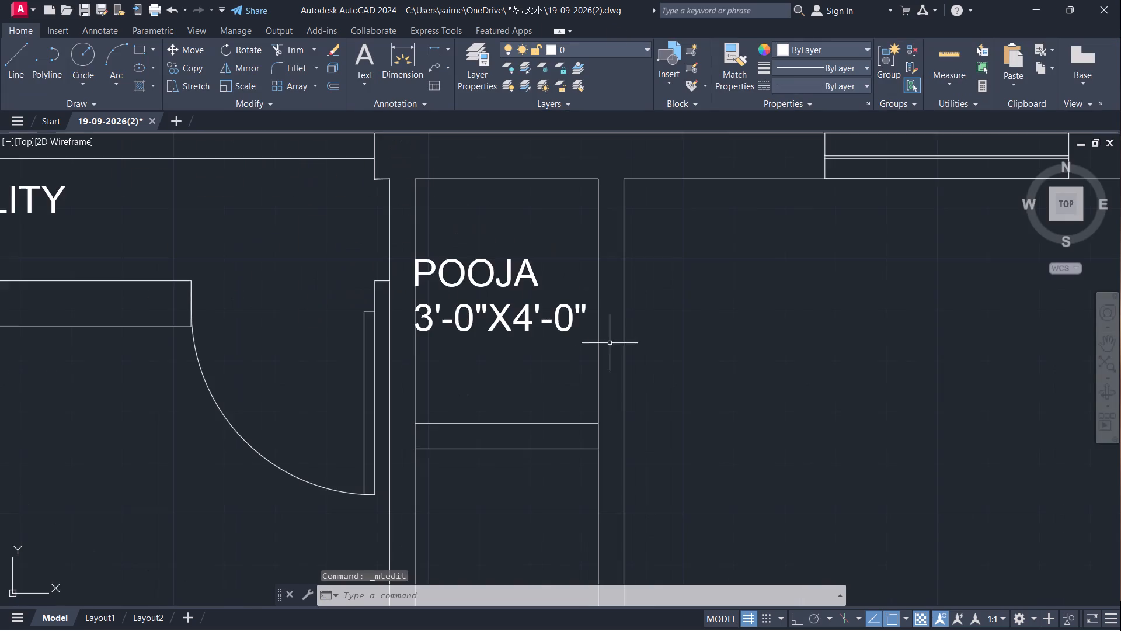
scroll(642, 323, "down", 2)
scroll(690, 339, "down", 1)
middle_click_drag(690, 339, 559, 292)
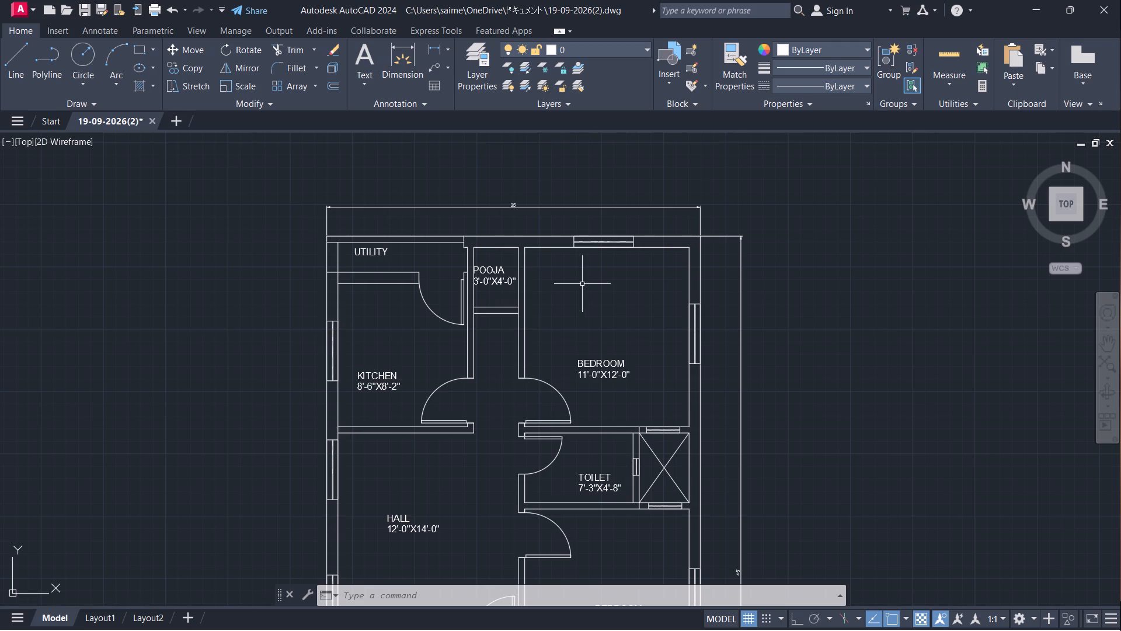
scroll(582, 284, "down", 2)
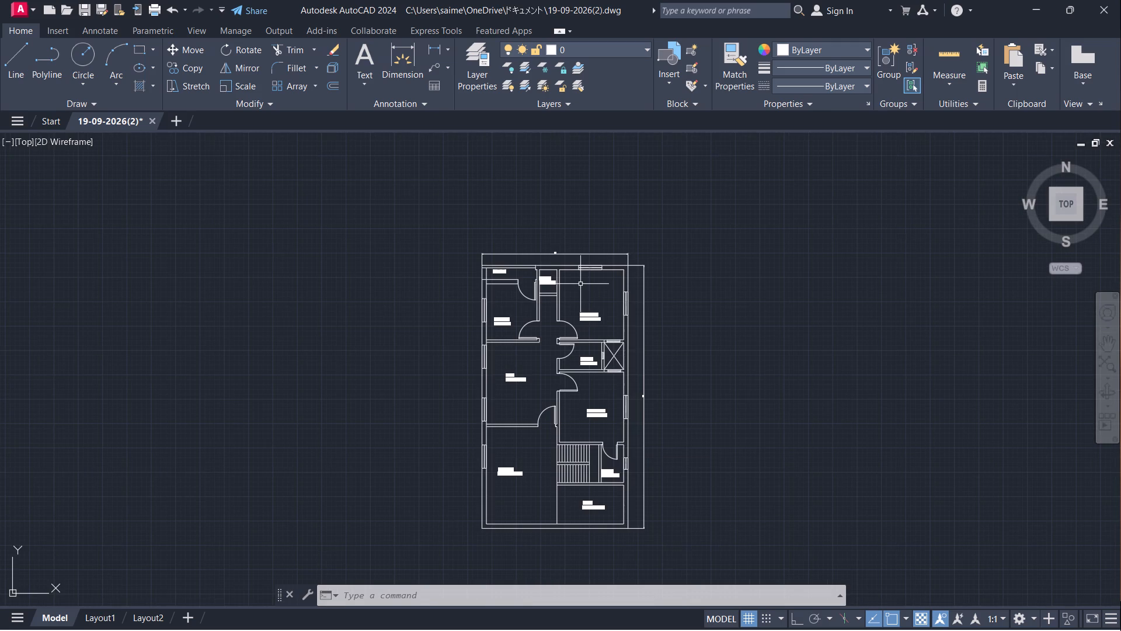
scroll(580, 284, "down", 2)
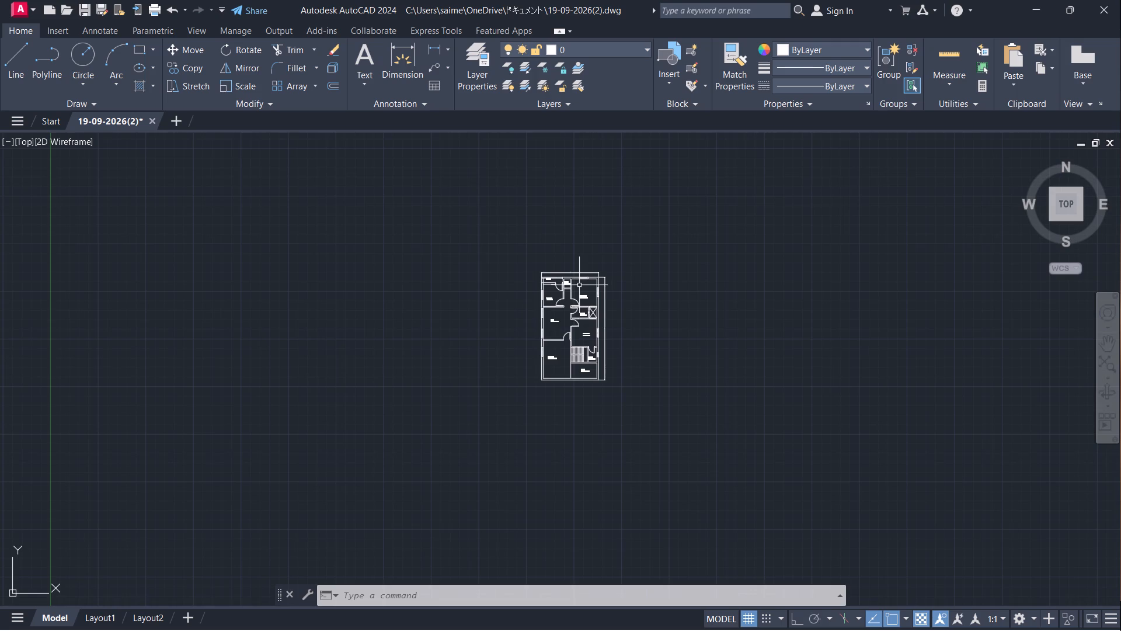
scroll(576, 286, "down", 1)
scroll(580, 293, "up", 5)
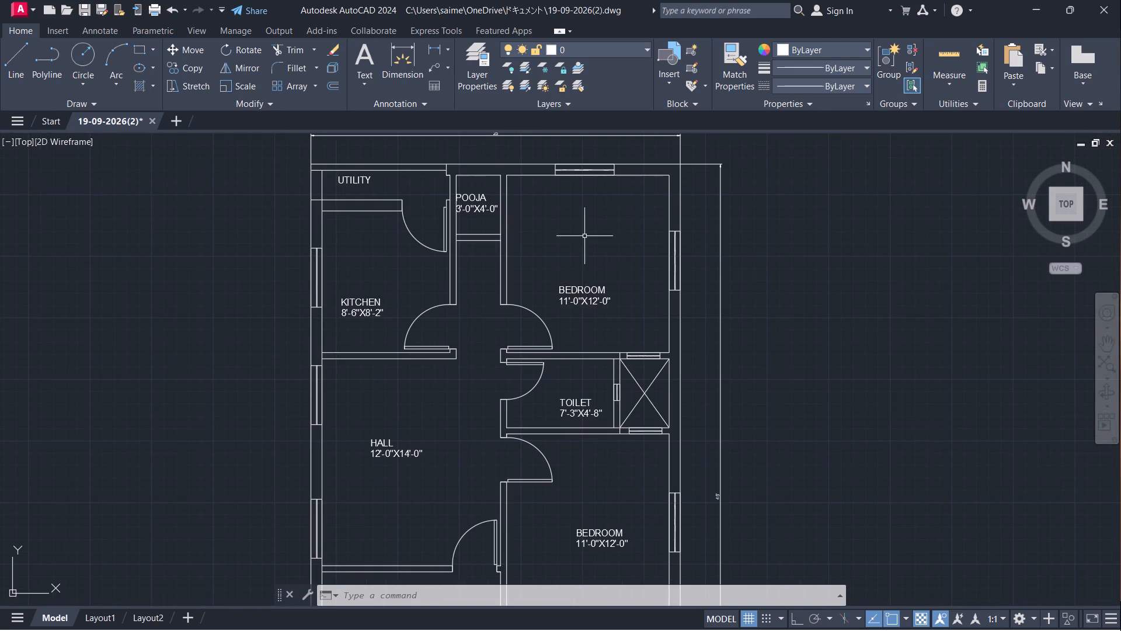
middle_click_drag(583, 235, 586, 306)
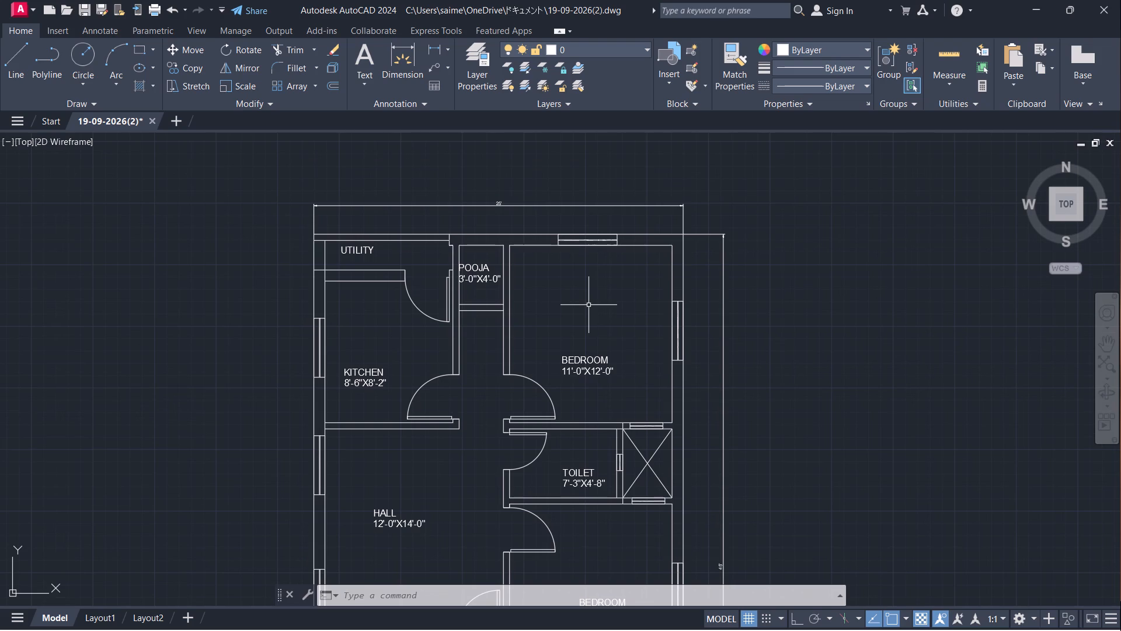
scroll(589, 305, "up", 1)
scroll(590, 304, "down", 1)
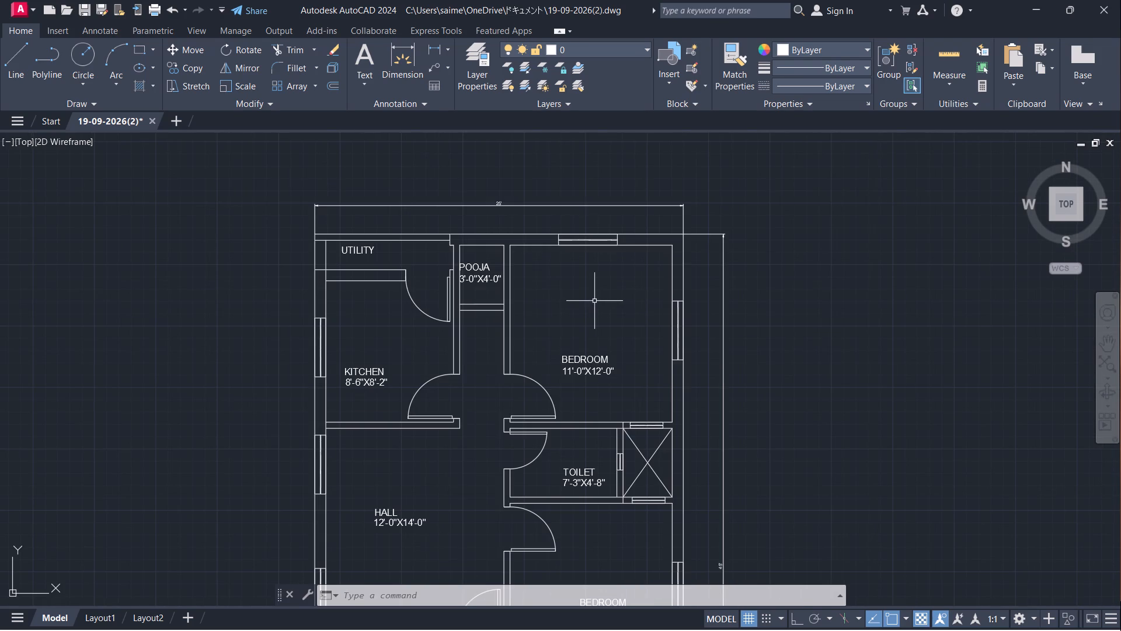
middle_click_drag(413, 335, 419, 241)
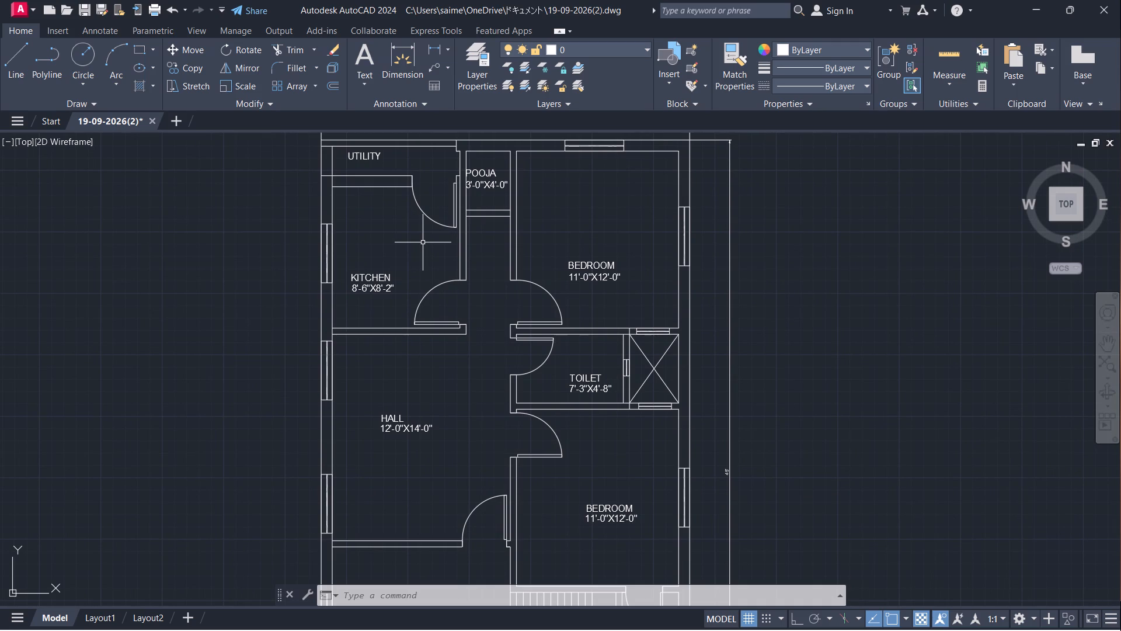
scroll(423, 242, "down", 1)
middle_click_drag(519, 247, 549, 226)
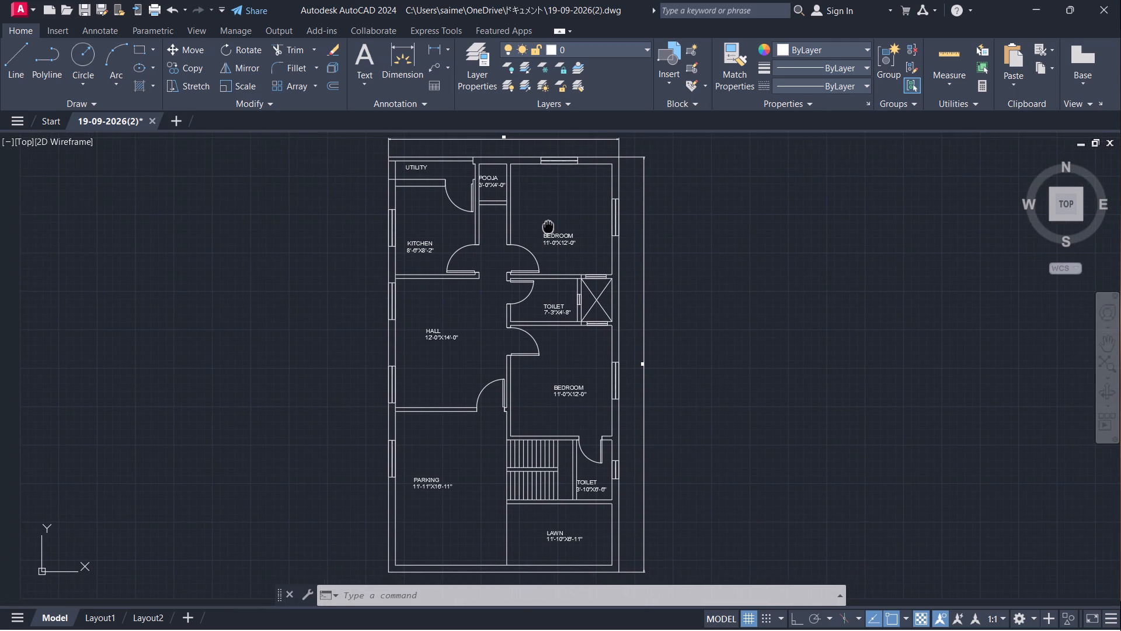
middle_click_drag(549, 226, 546, 231)
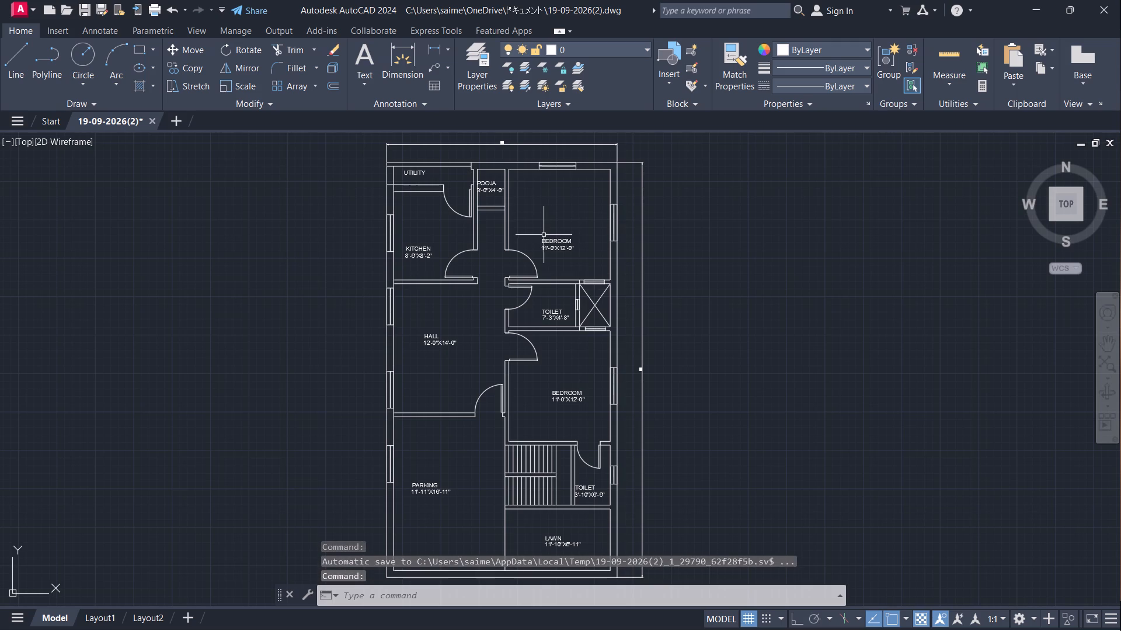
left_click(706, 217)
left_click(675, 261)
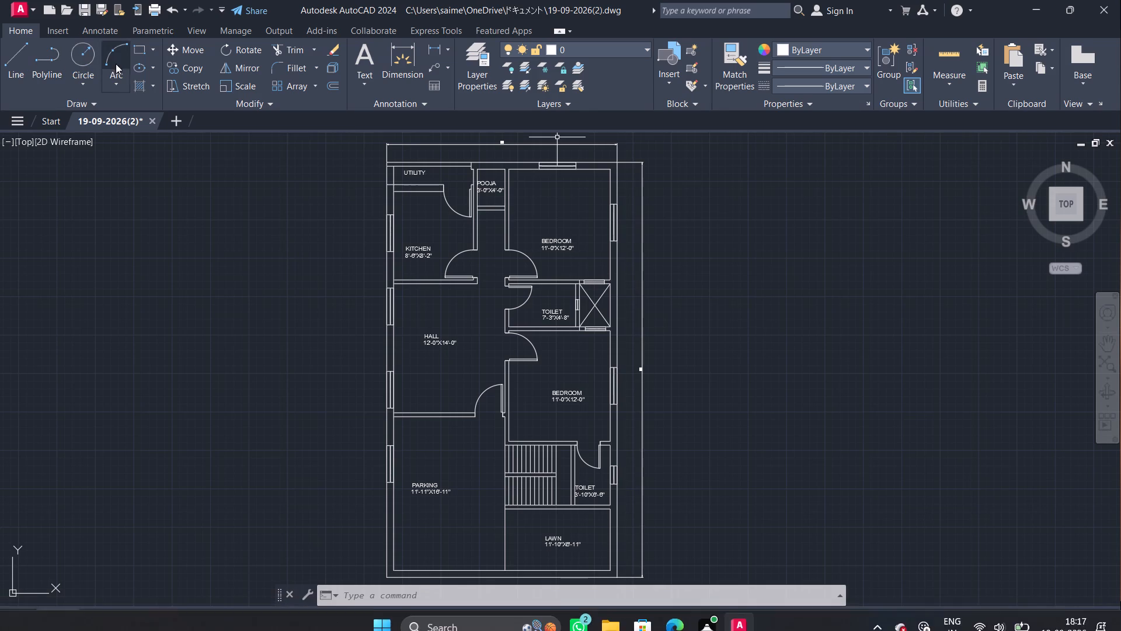
Hatch all the outer walls with the Solid pattern, leaving the window openings unfilled.
left_click(139, 87)
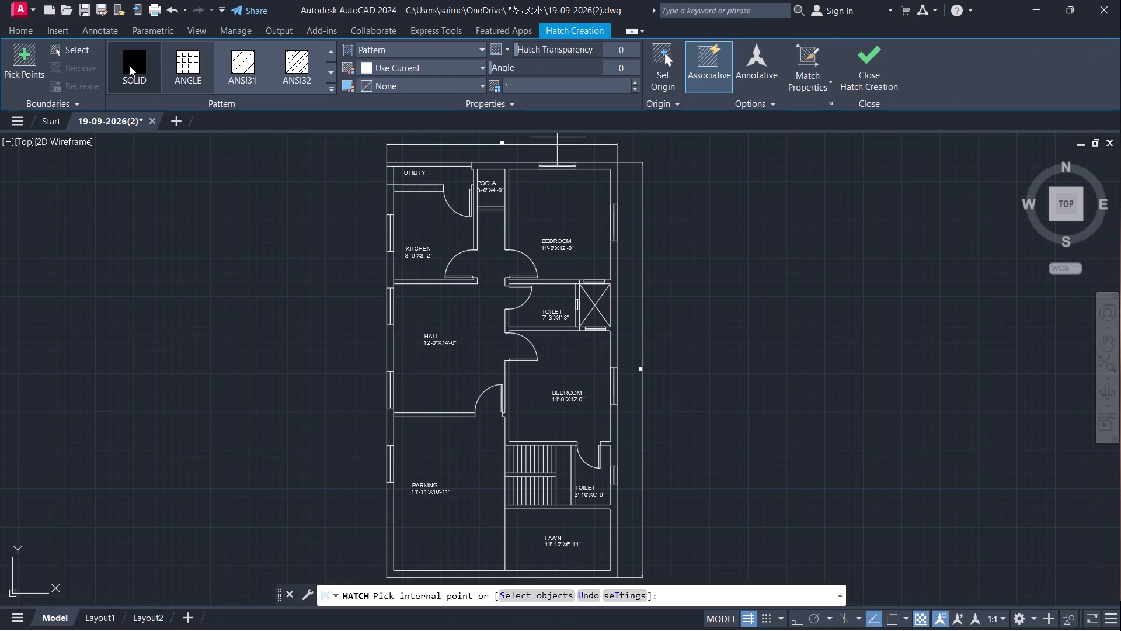
left_click(130, 66)
left_click(140, 67)
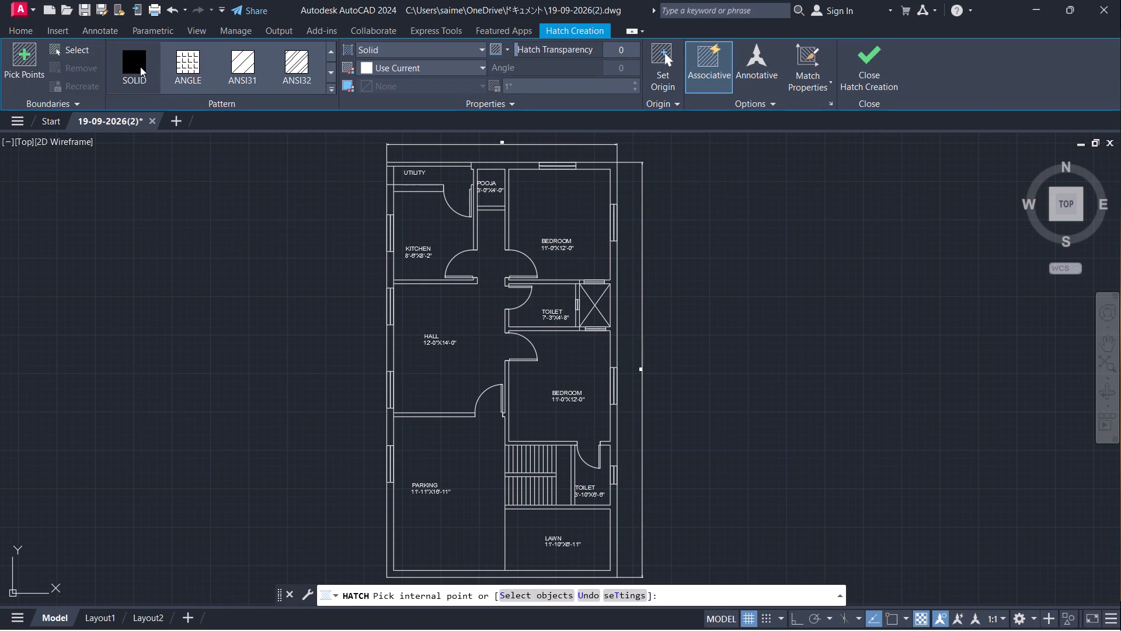
left_click(402, 164)
left_click(502, 167)
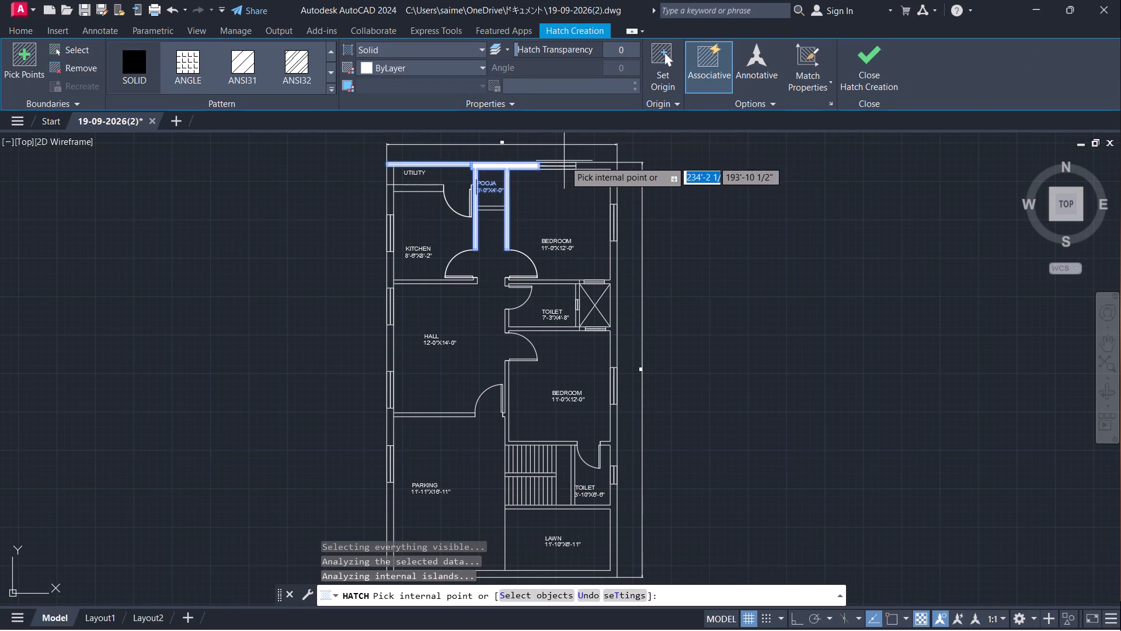
left_click(607, 167)
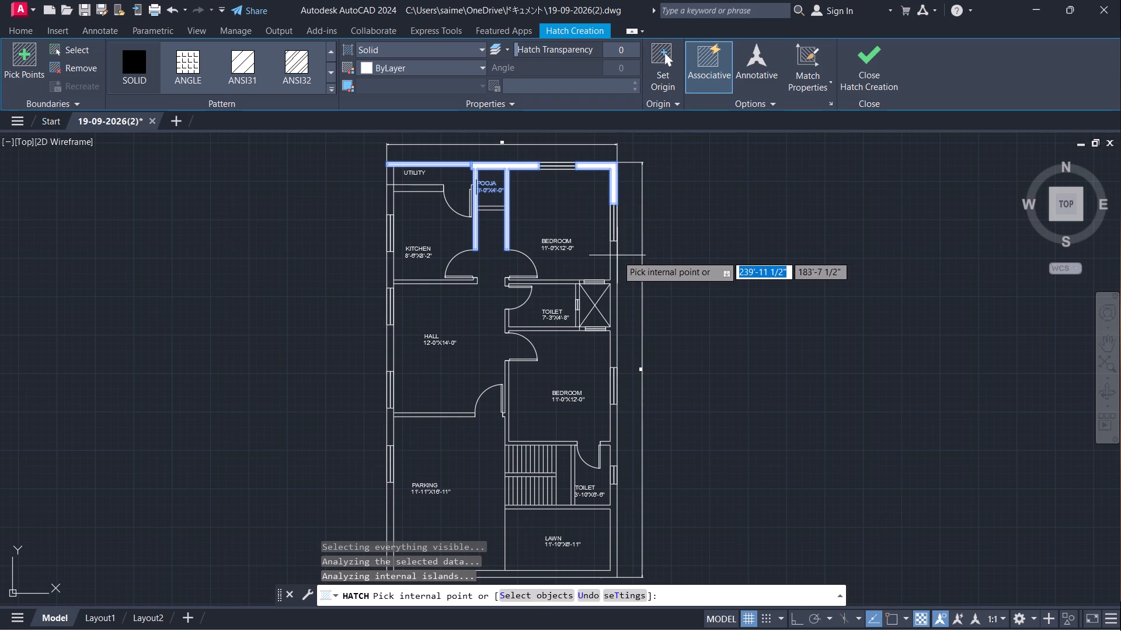
left_click(614, 257)
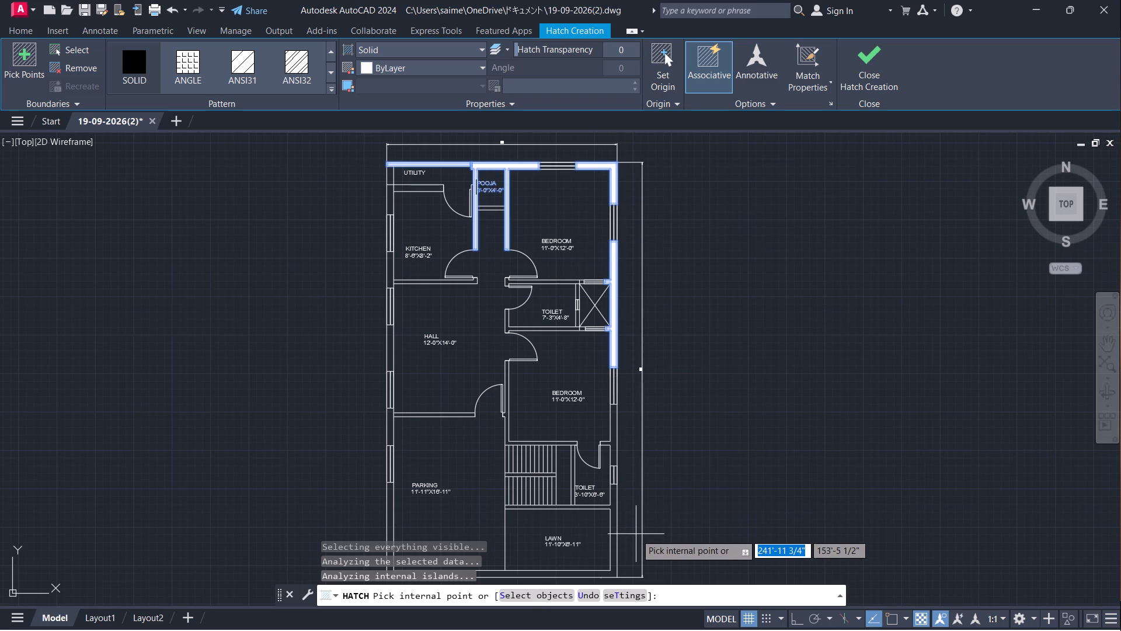
left_click(614, 438)
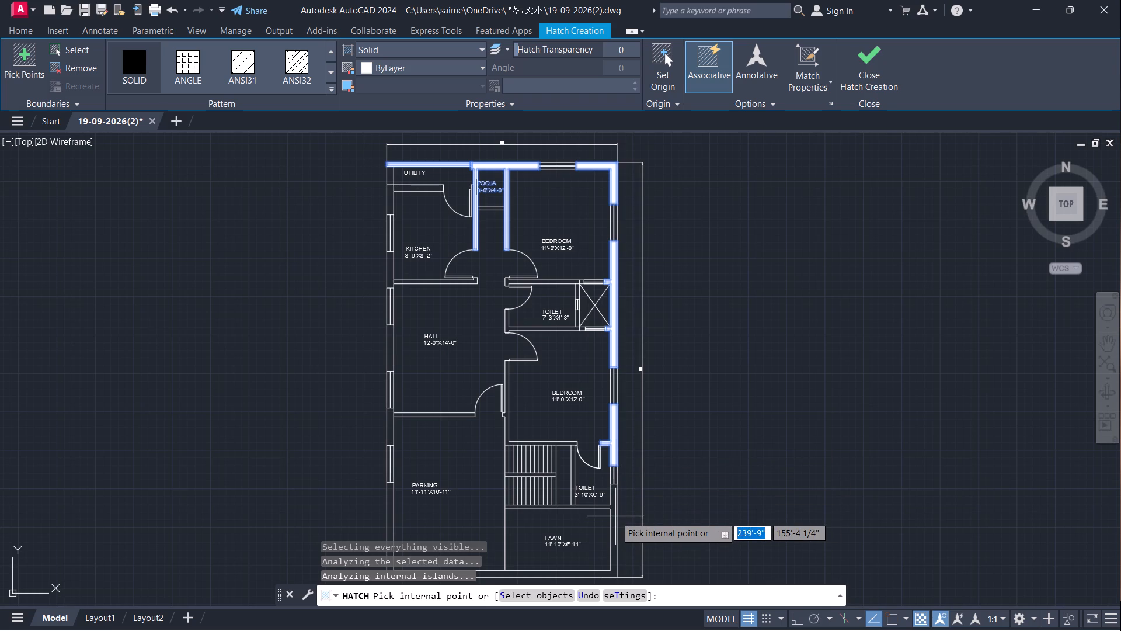
left_click(616, 513)
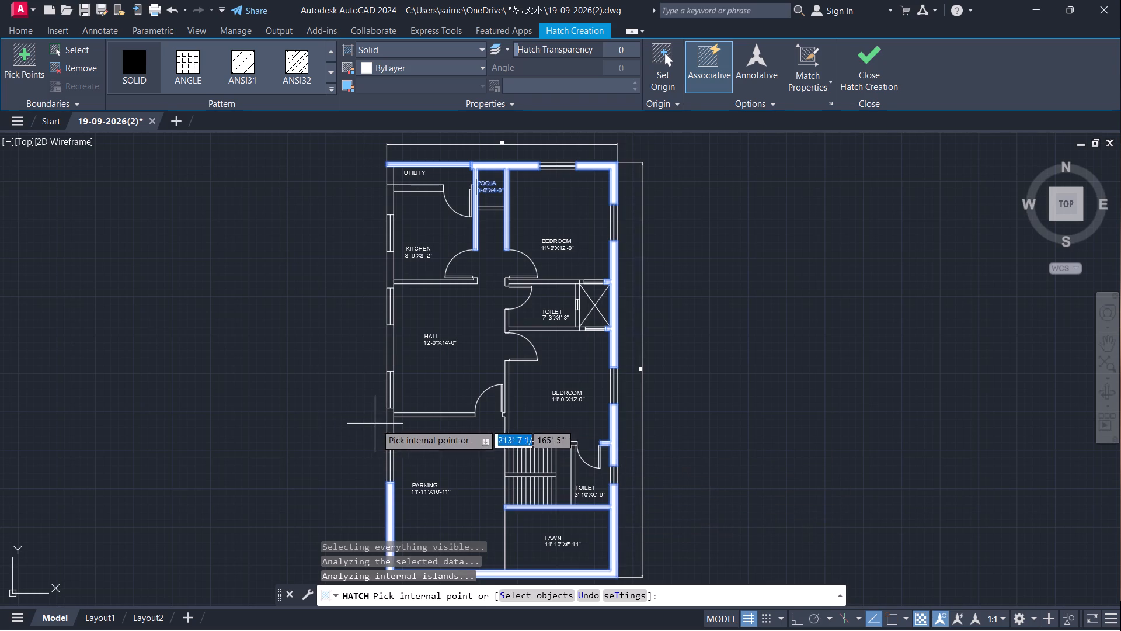
left_click(388, 422)
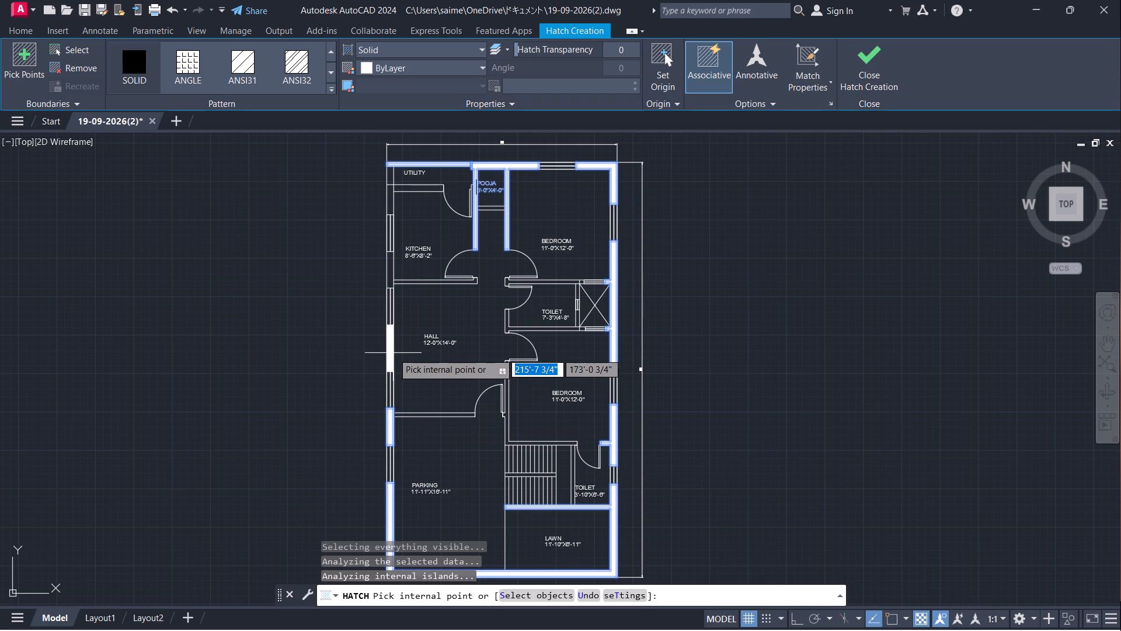
left_click(393, 352)
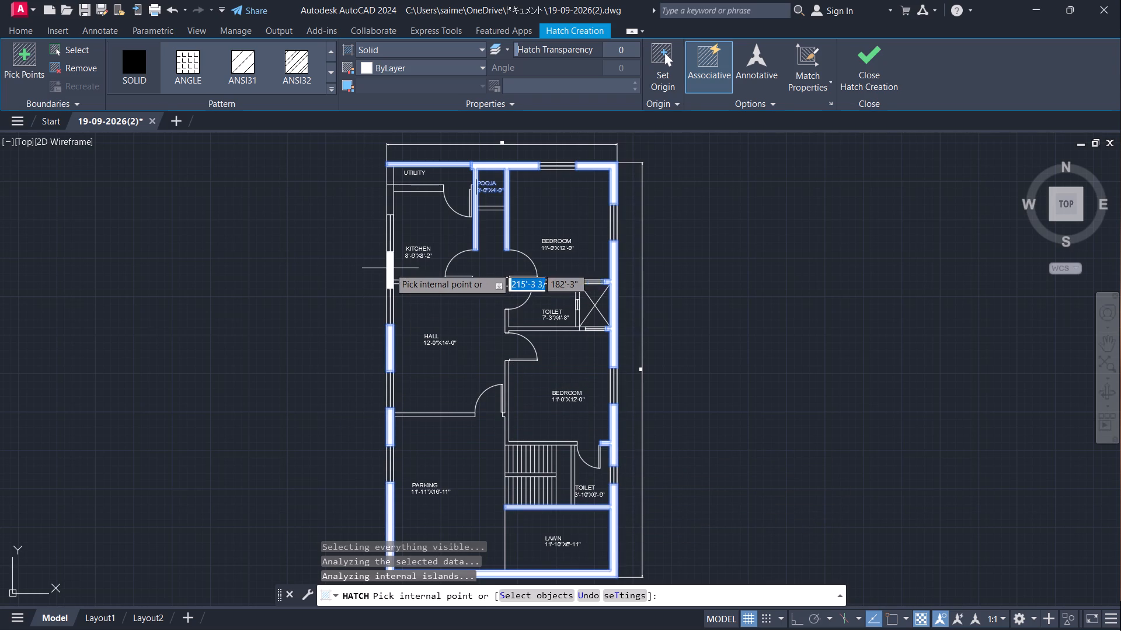
left_click(389, 266)
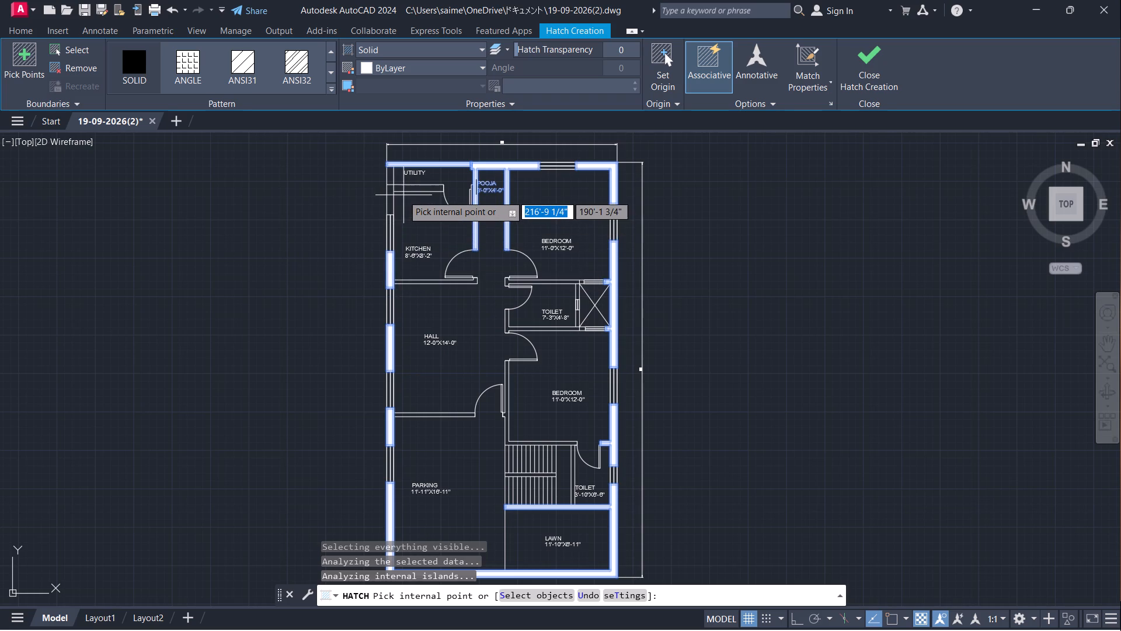
left_click(392, 193)
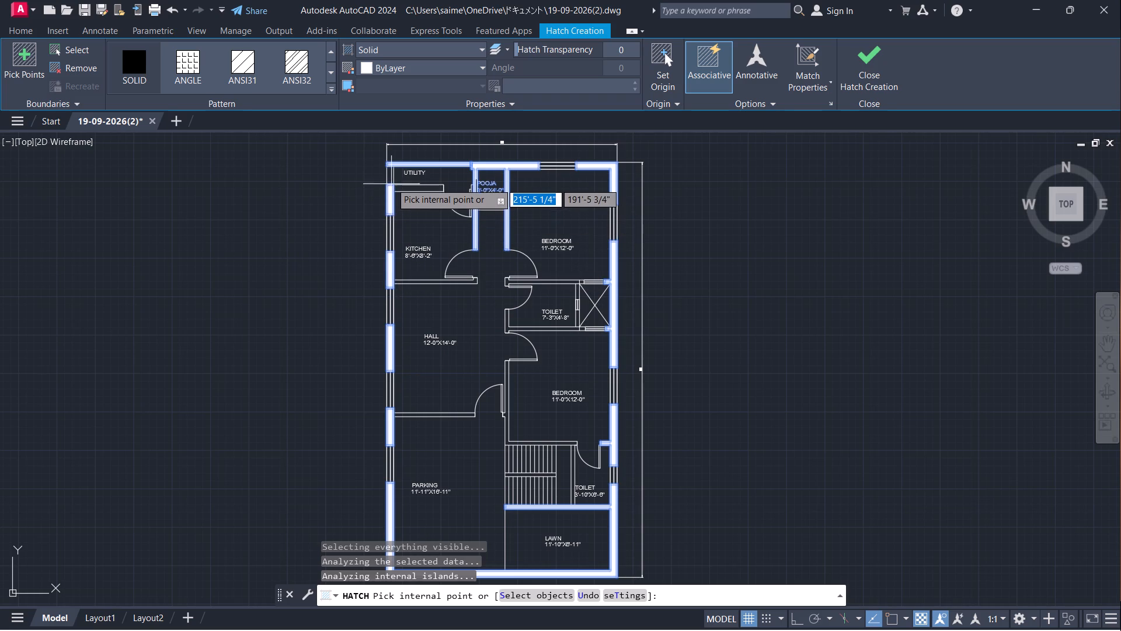
left_click(391, 179)
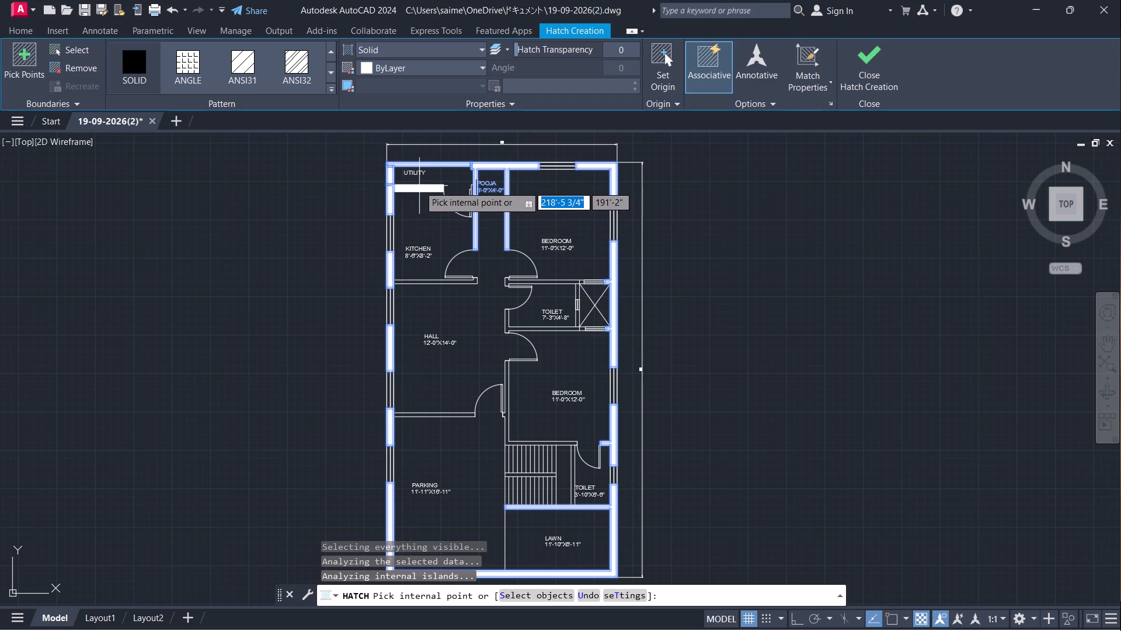
Add the partitions below the utility and kitchen and around the 7'-3"X4'-8" toilet and crossed duct to the solid hatch.
left_click(419, 186)
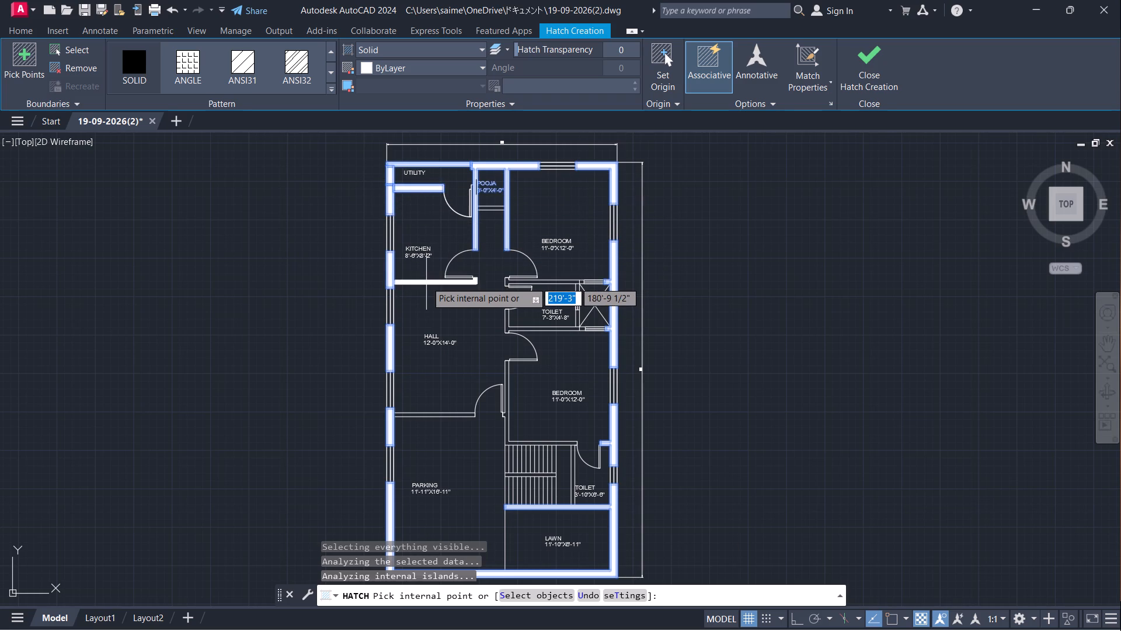
left_click(426, 282)
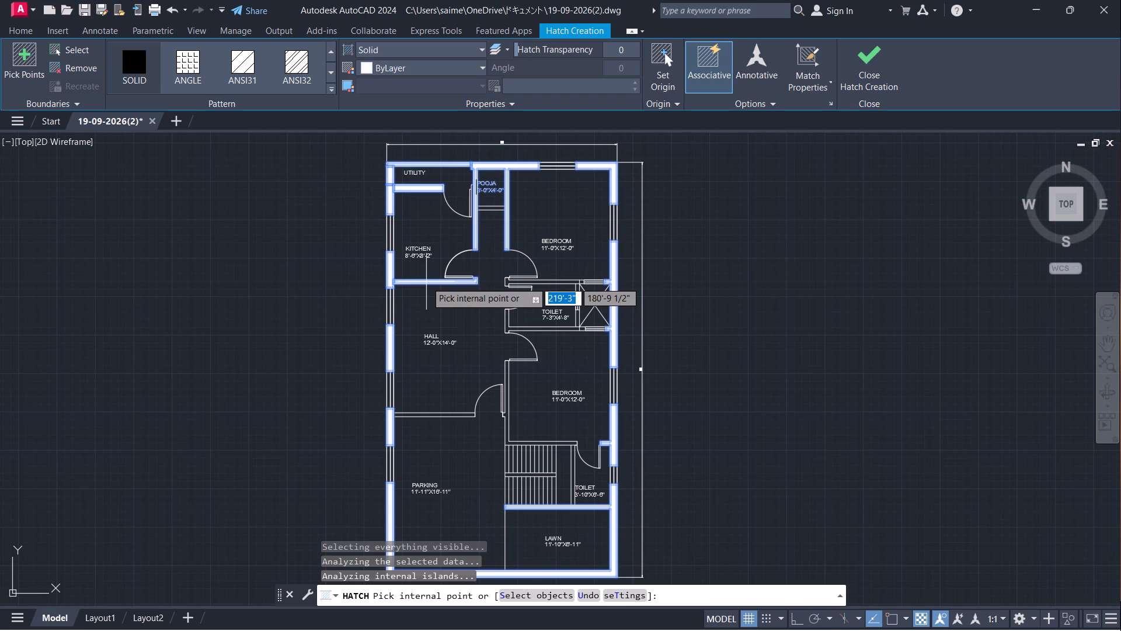
left_click(527, 283)
scroll(571, 284, "up", 3)
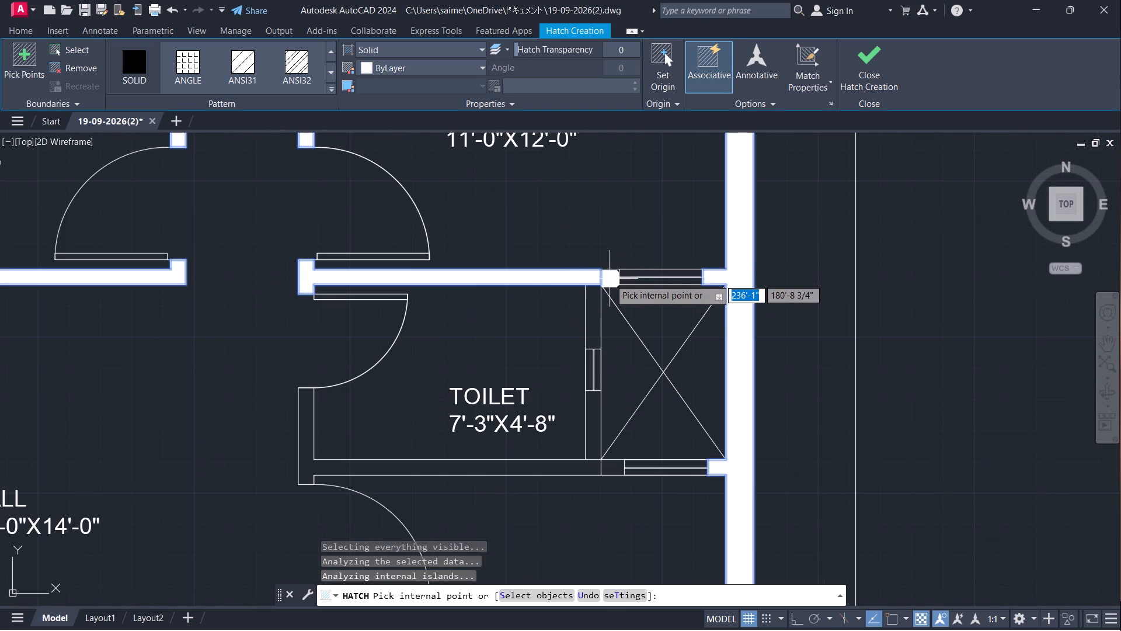
left_click(610, 279)
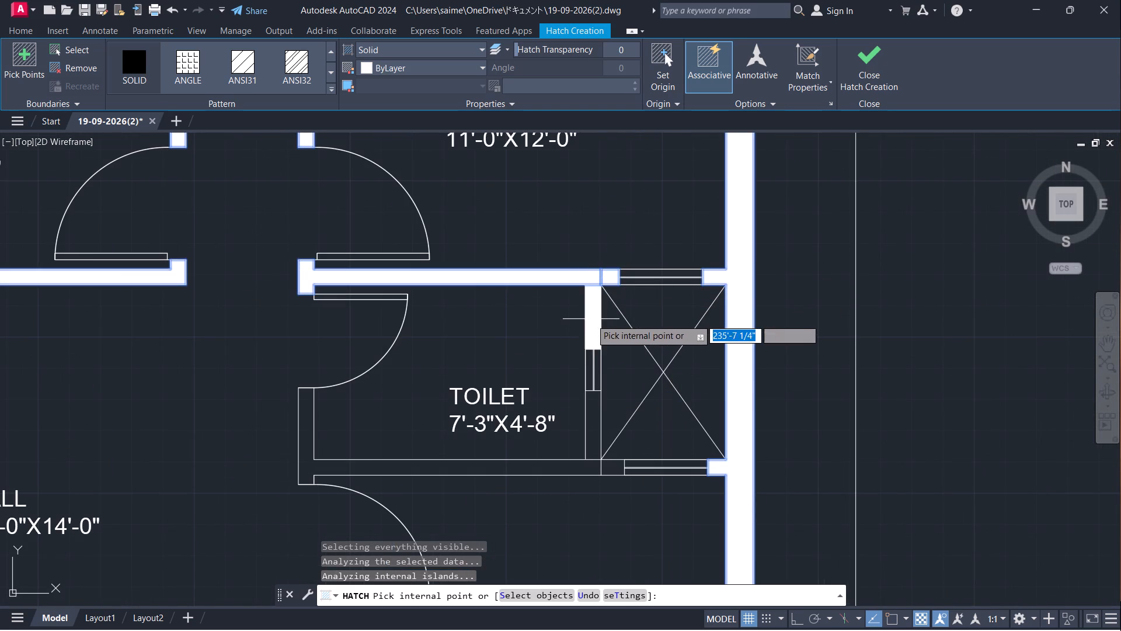
left_click(591, 318)
left_click(593, 409)
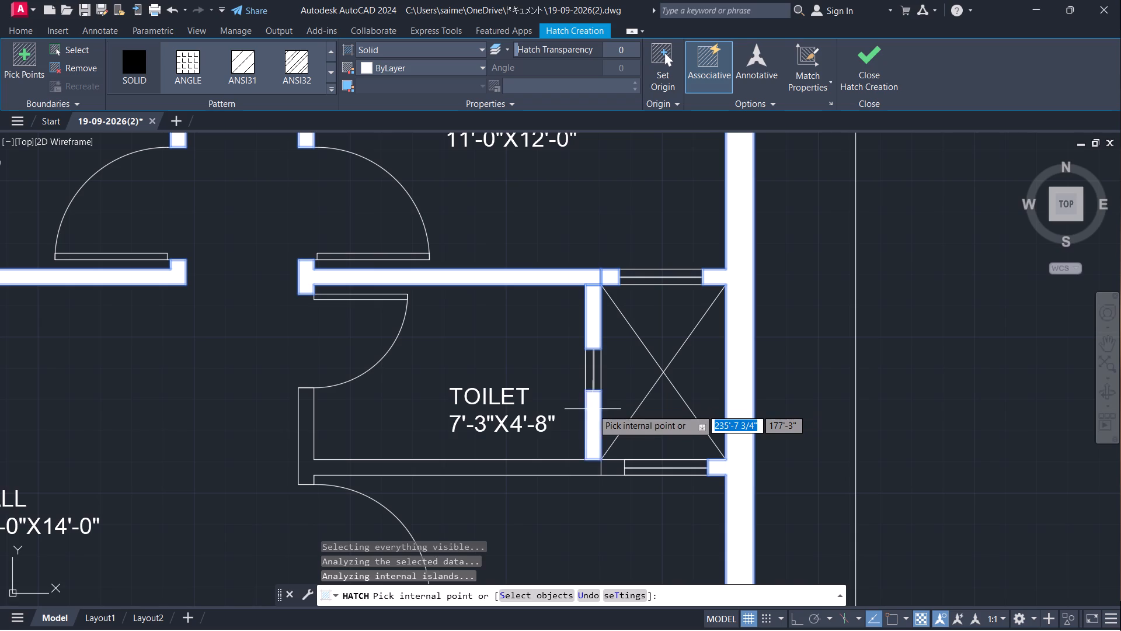
left_click(525, 466)
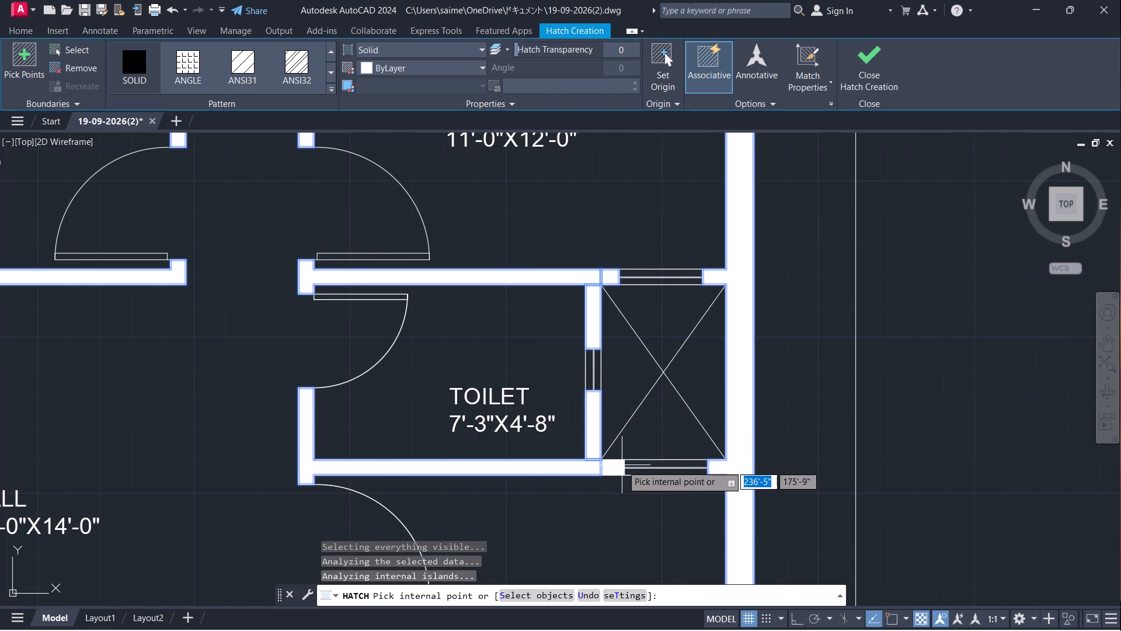
left_click(609, 463)
Fill the hall–parking wall, the lower bedroom walls and the stair–toilet partition with the solid hatch and finish hatching.
scroll(395, 275, "down", 3)
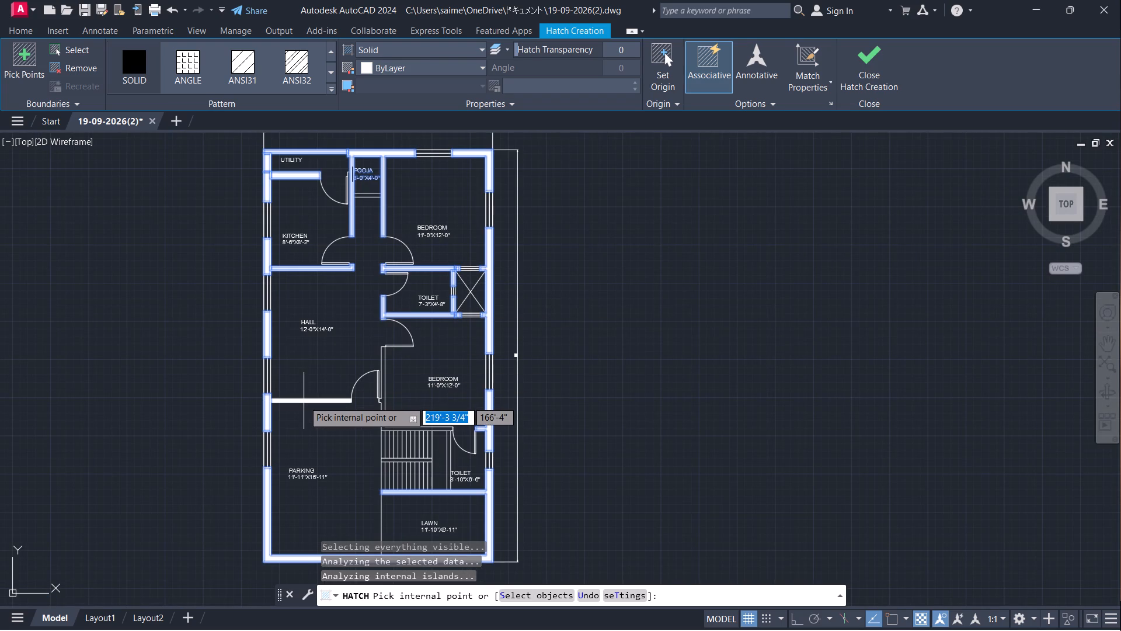
left_click(304, 401)
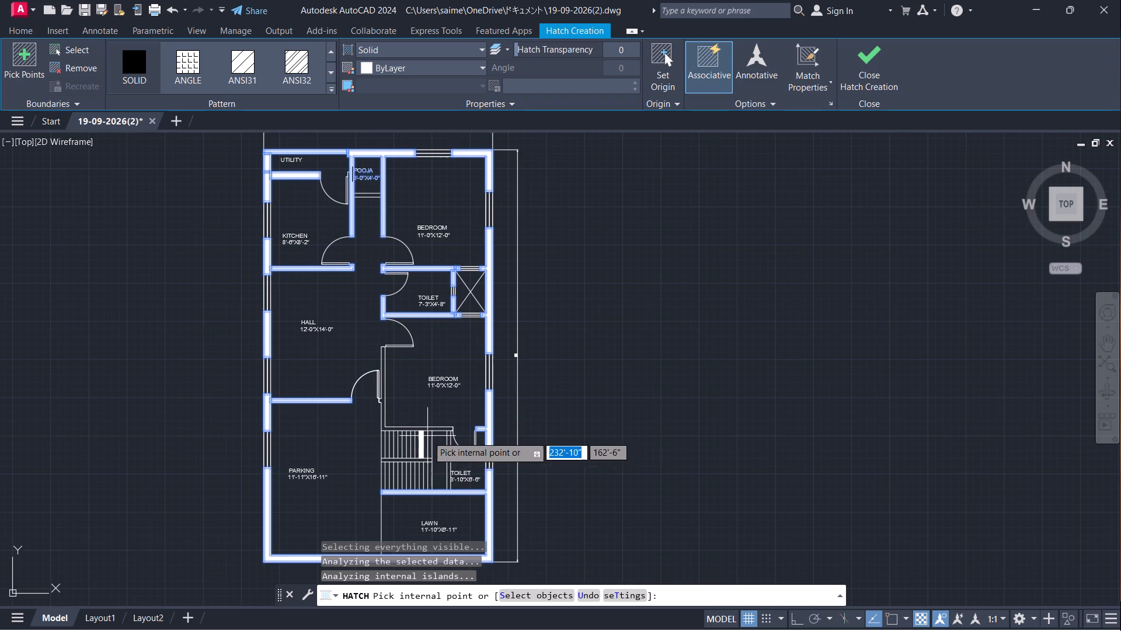
scroll(427, 435, "up", 2)
left_click(421, 421)
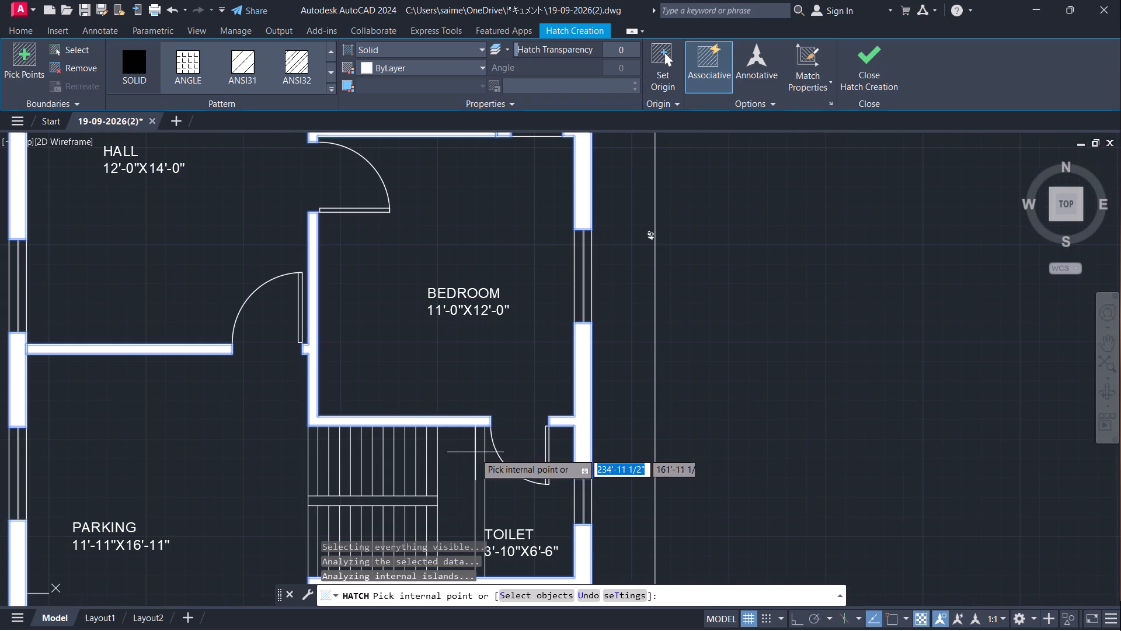
left_click(479, 455)
scroll(494, 376, "down", 2)
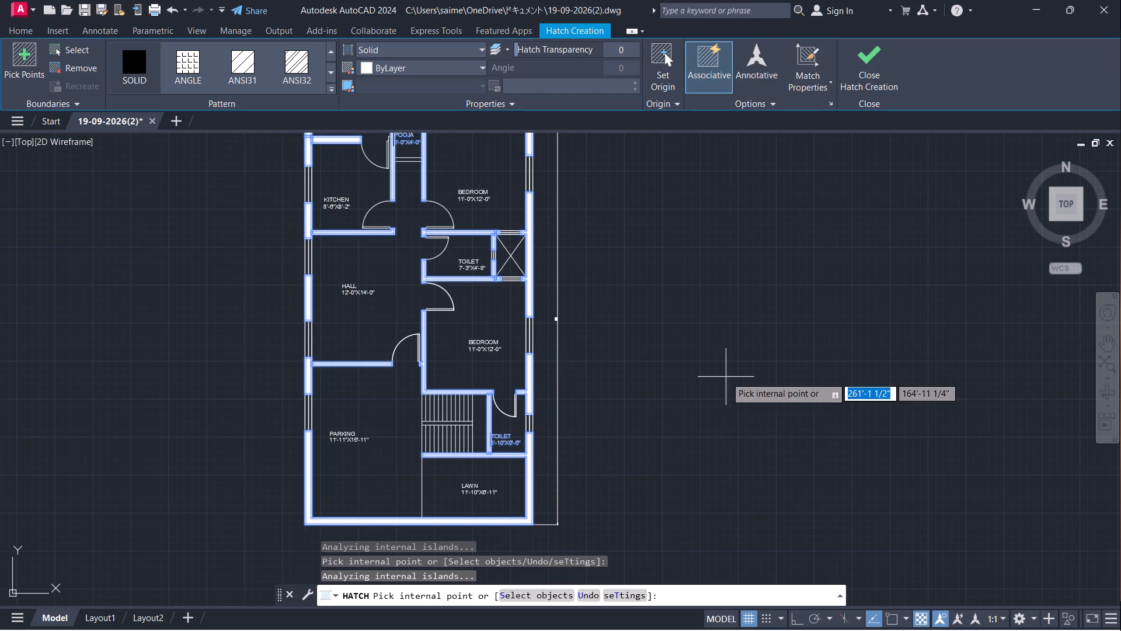
left_click(876, 72)
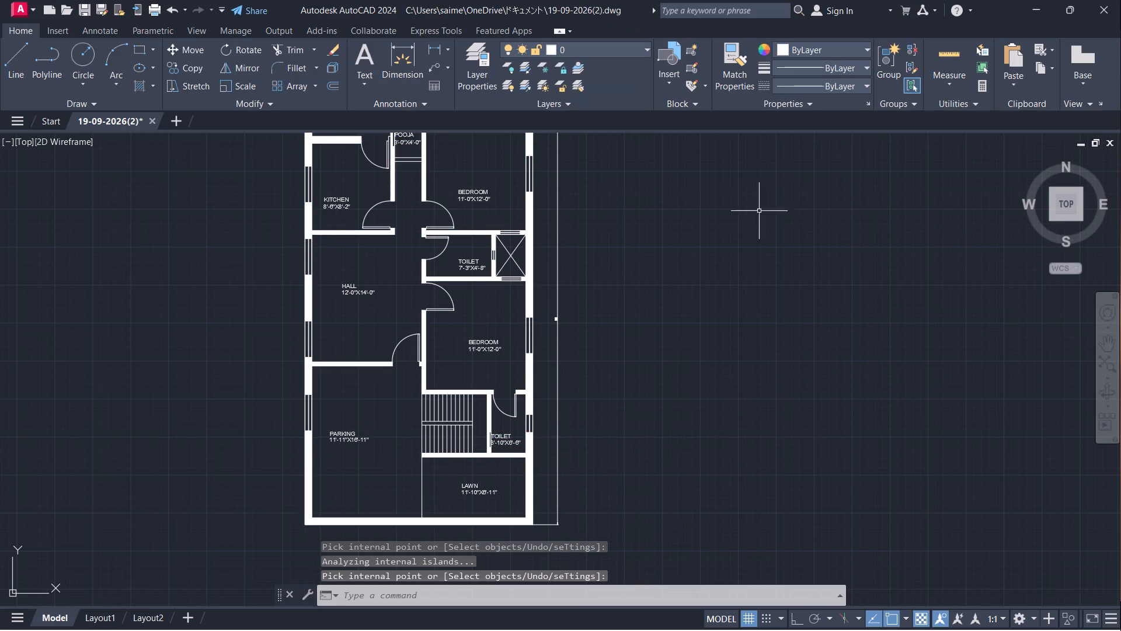
Add a vertical linear dimension for the width of the lower stair flight, placed just beside its last tread.
scroll(388, 342, "up", 1)
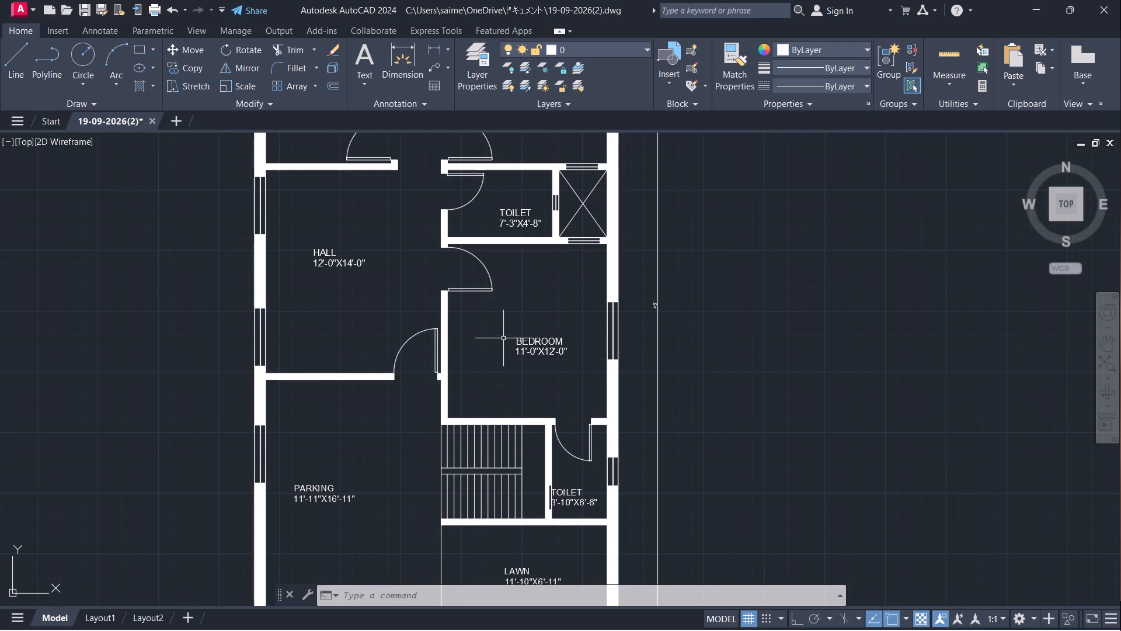
middle_click_drag(517, 334, 553, 295)
scroll(685, 261, "up", 3)
scroll(681, 263, "down", 3)
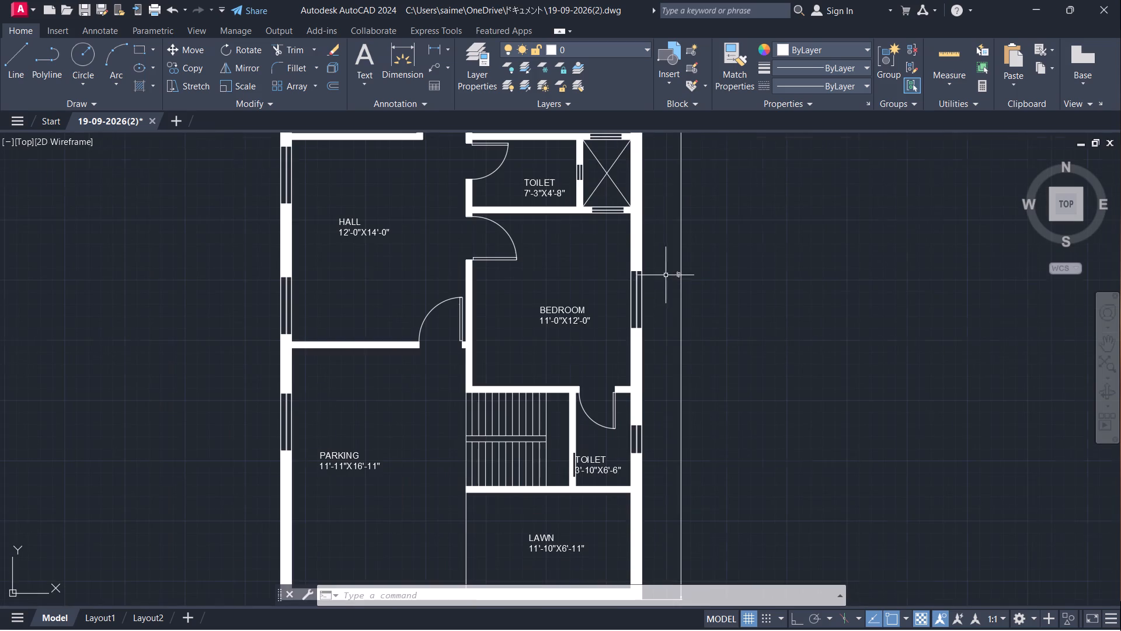
middle_click_drag(573, 300, 490, 301)
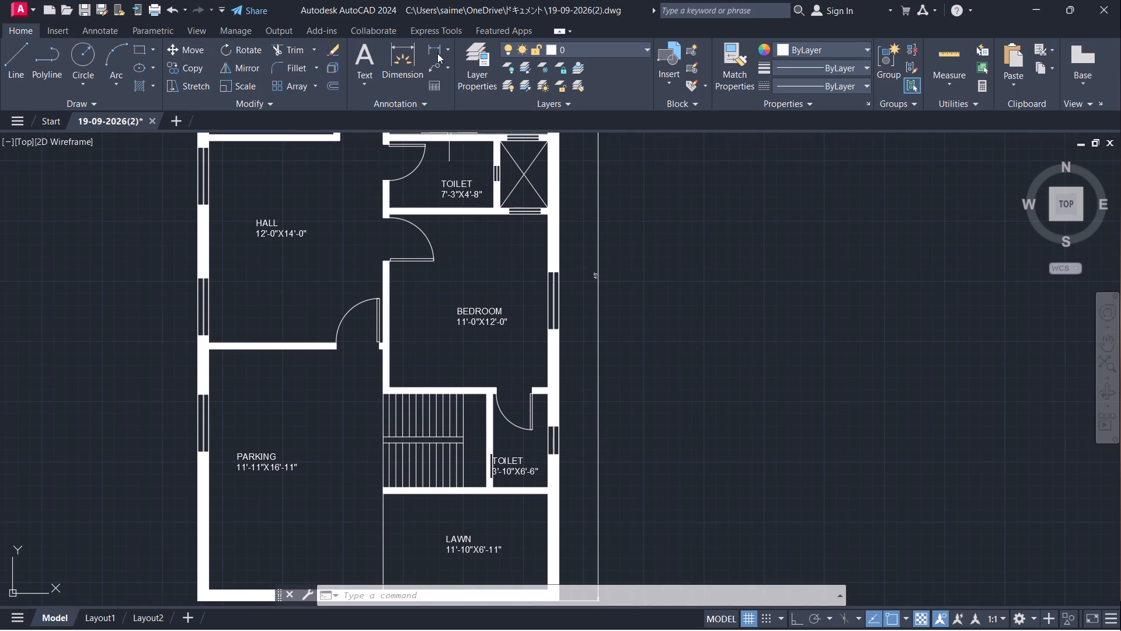
left_click(437, 53)
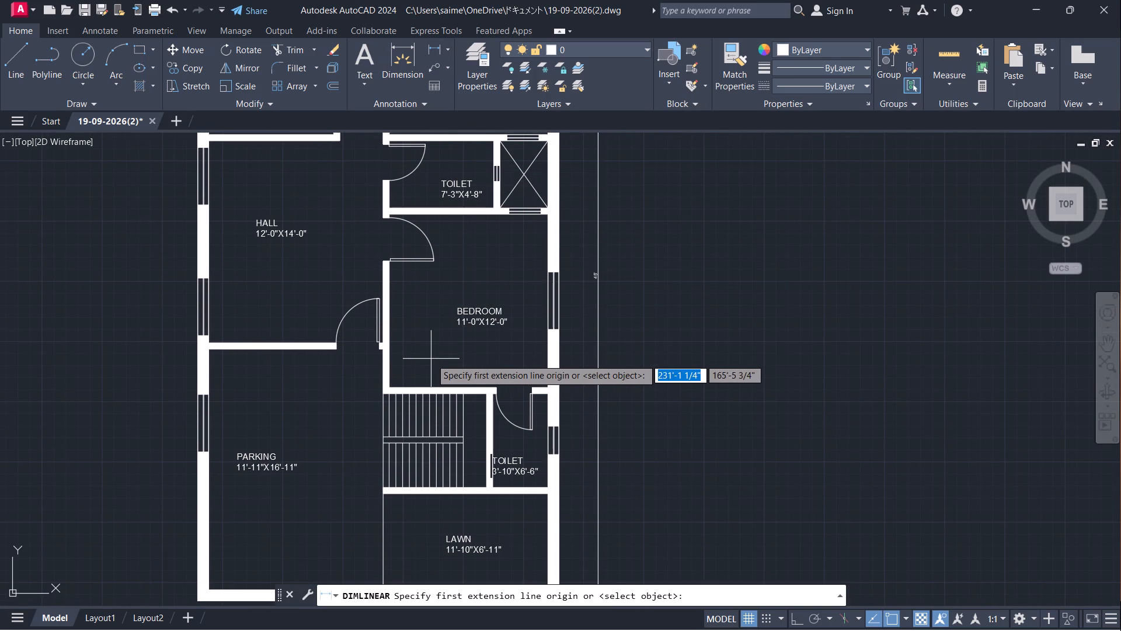
scroll(431, 355, "up", 2)
middle_click_drag(381, 383, 422, 157)
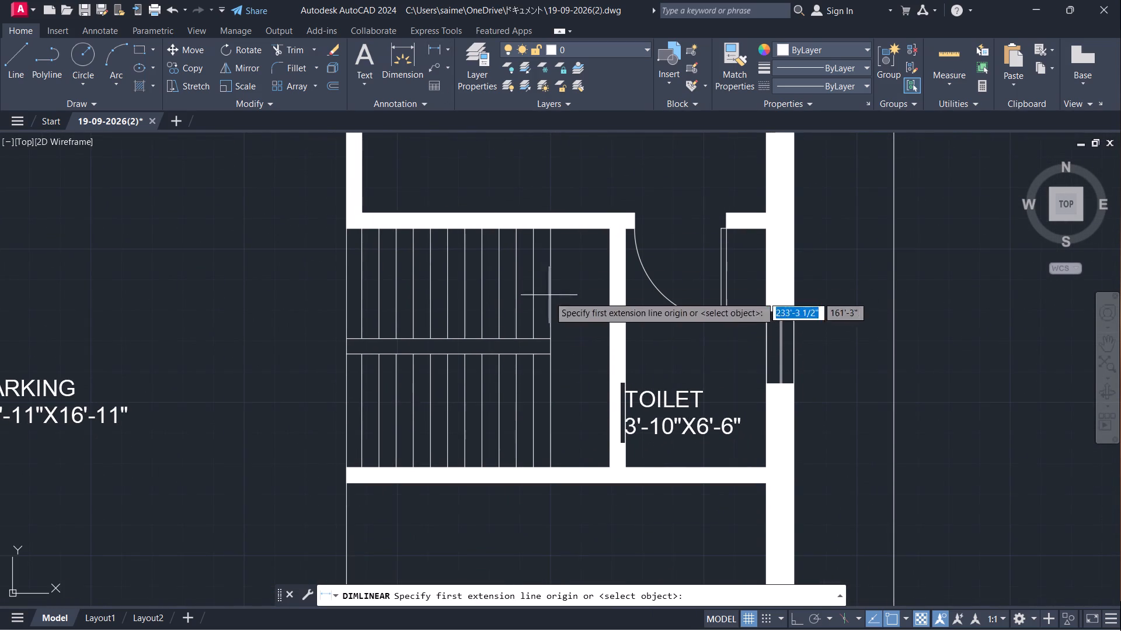
left_click(548, 356)
left_click(551, 463)
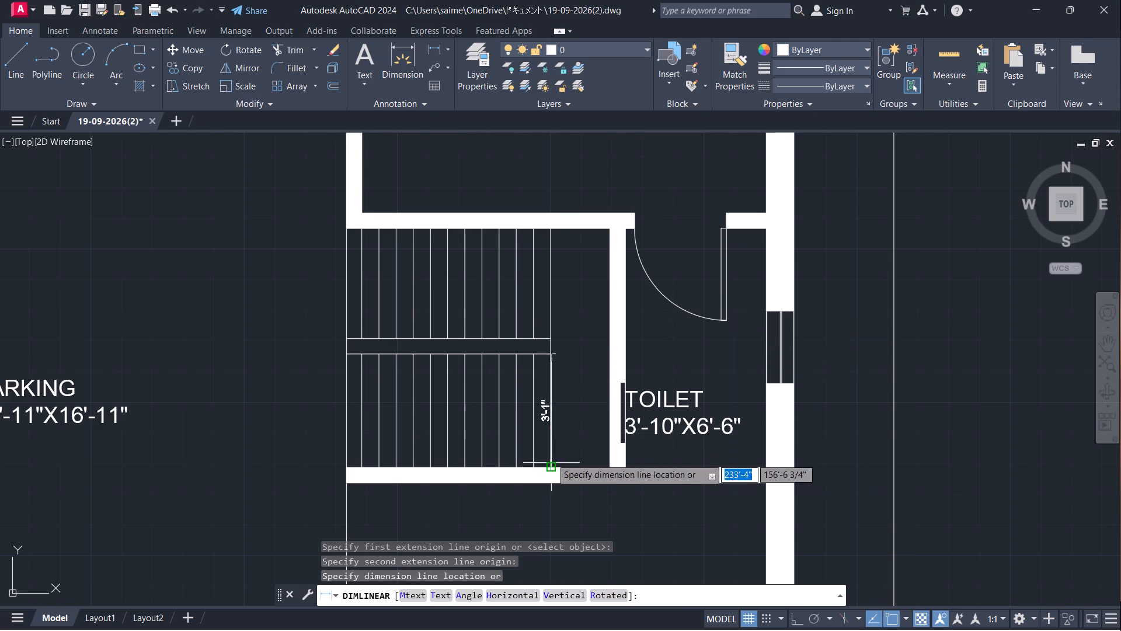
left_click(559, 425)
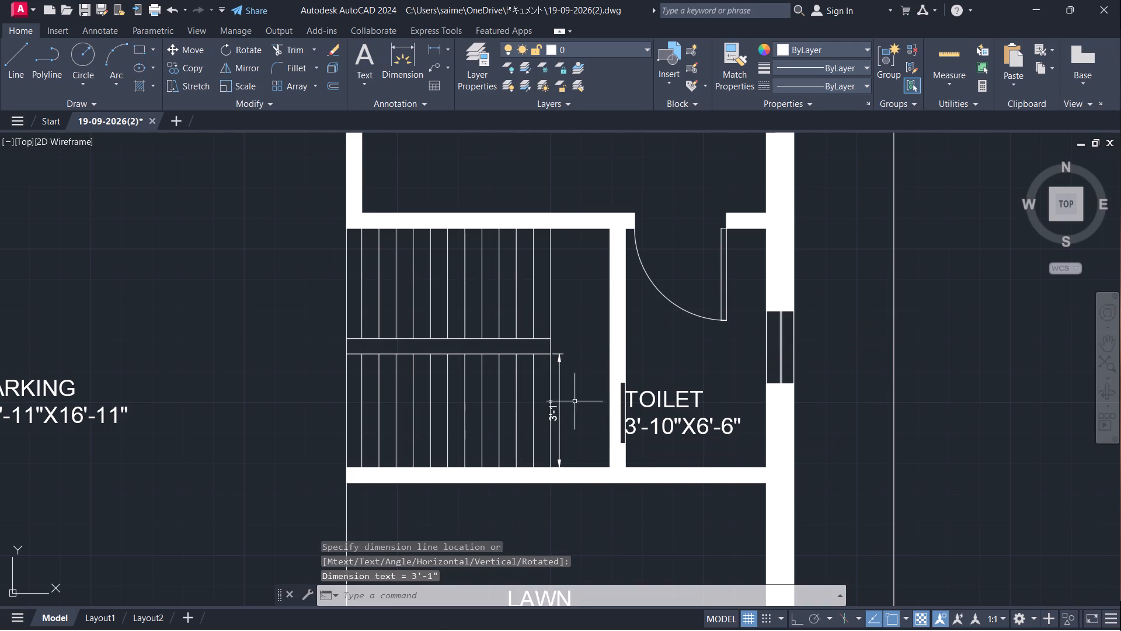
Add a vertical linear dimension across the full staircase space from the bedroom wall to the lawn wall.
key("space")
left_click(578, 234)
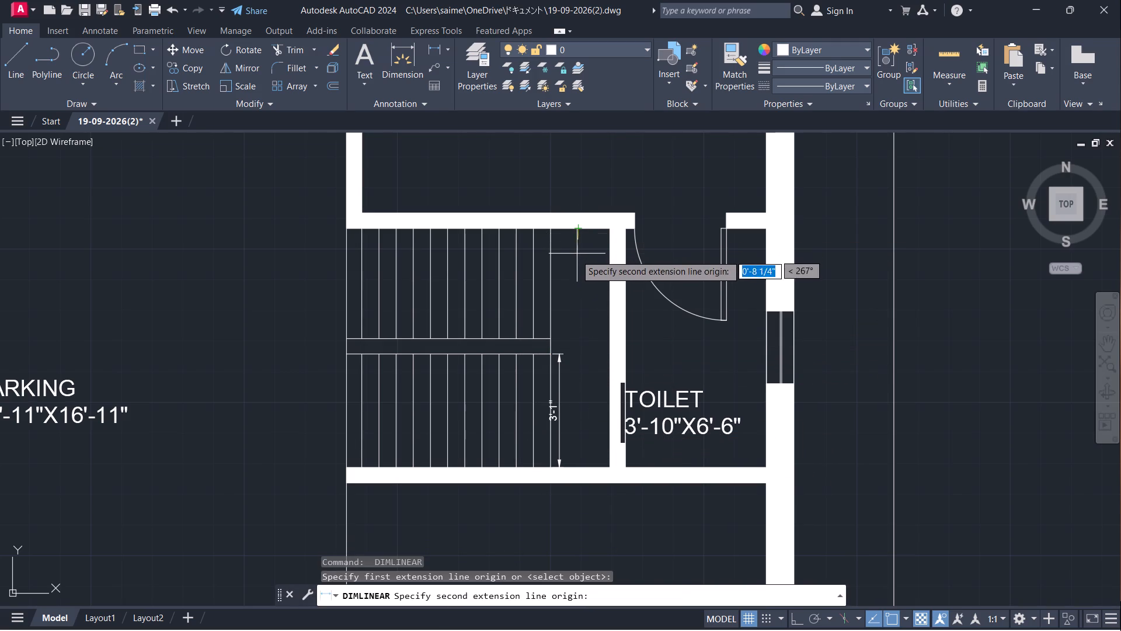
left_click(581, 465)
left_click(587, 425)
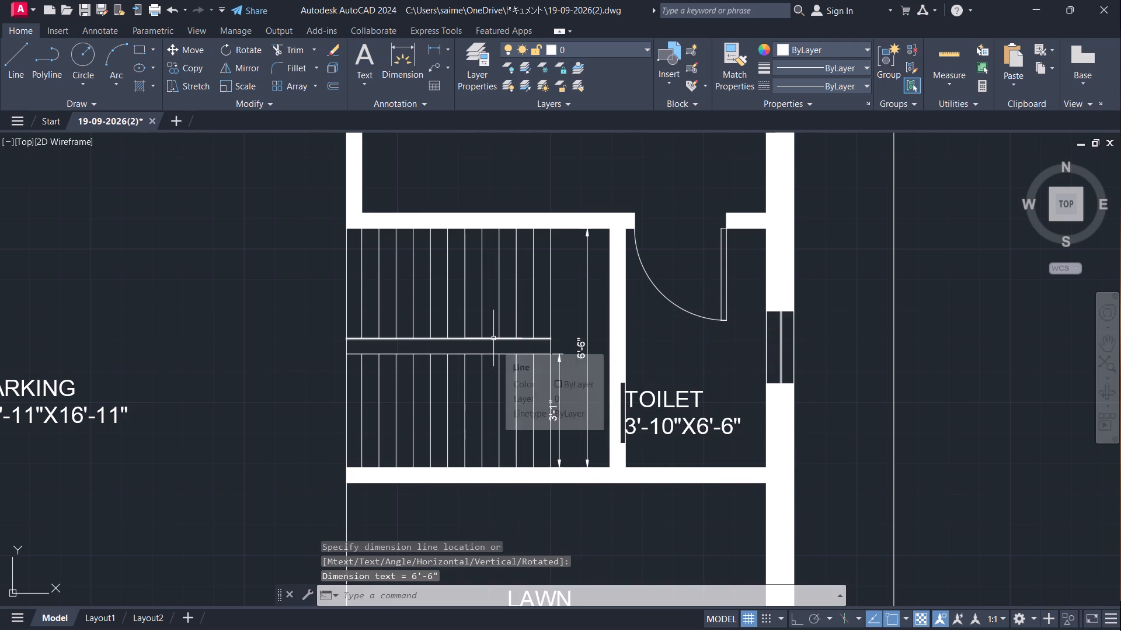
Add a horizontal linear dimension across the upper stair flight, from the parking-side edge to the toilet partition.
key("space")
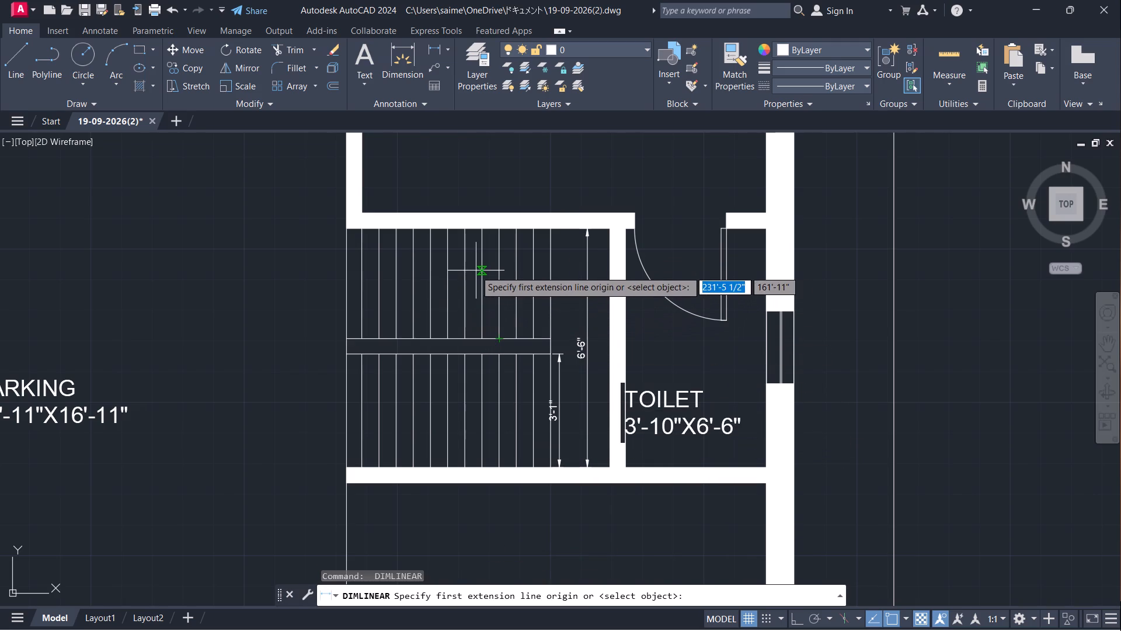
left_click(345, 307)
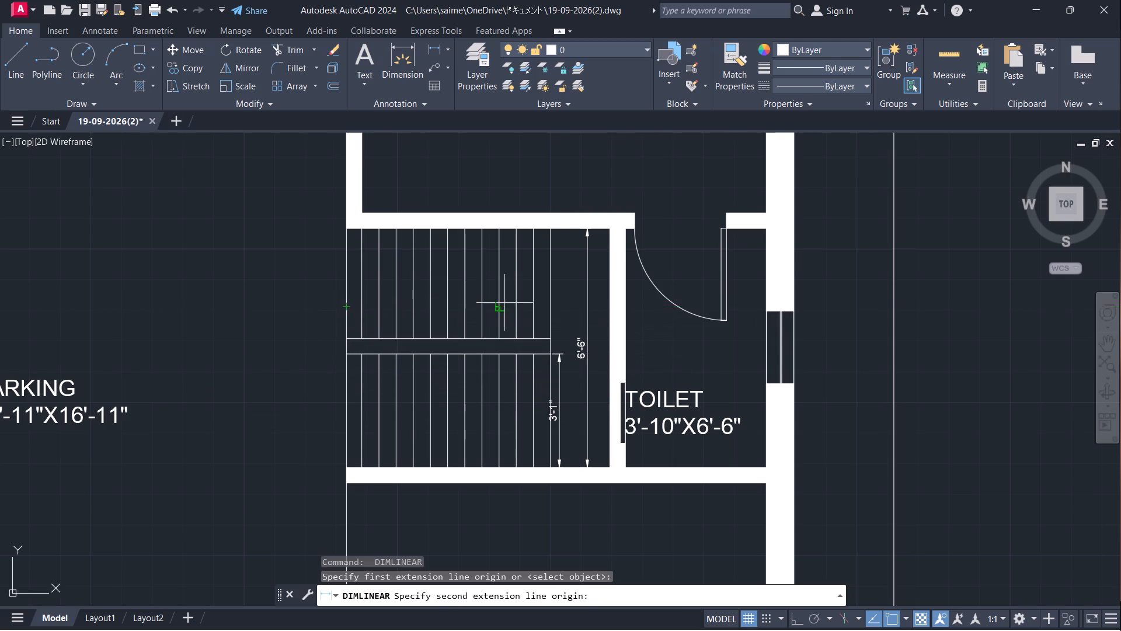
left_click(607, 310)
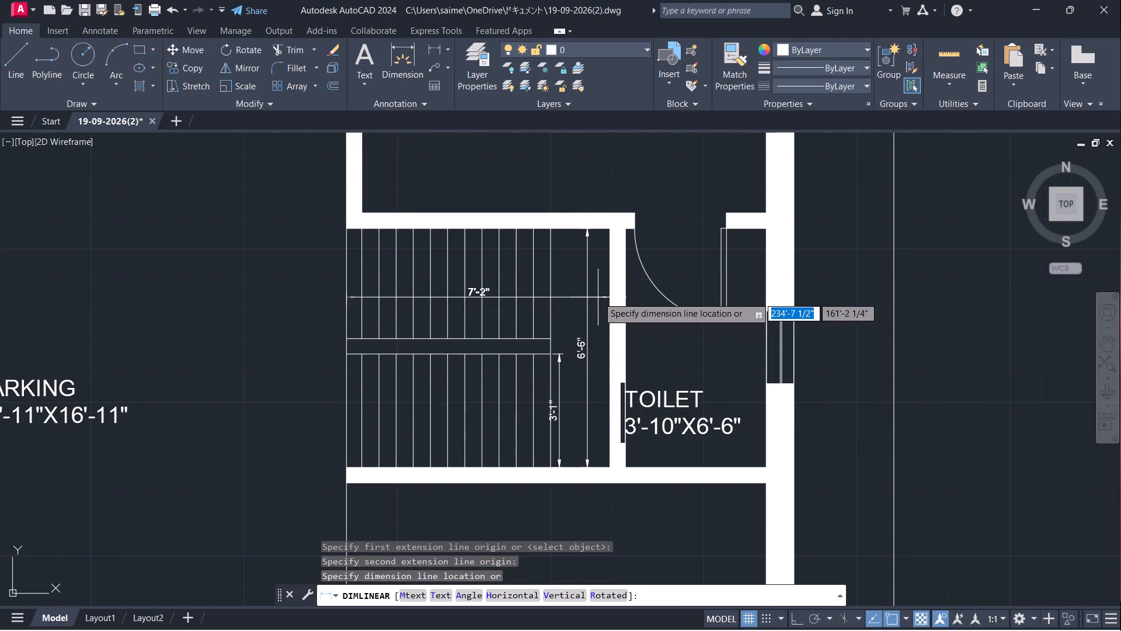
left_click(598, 297)
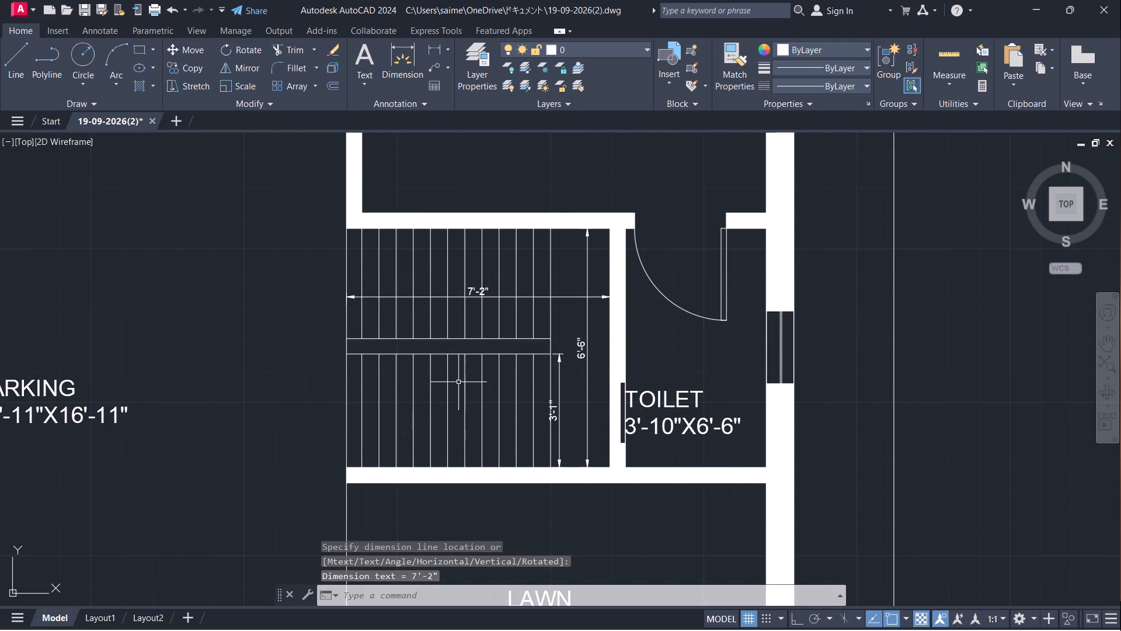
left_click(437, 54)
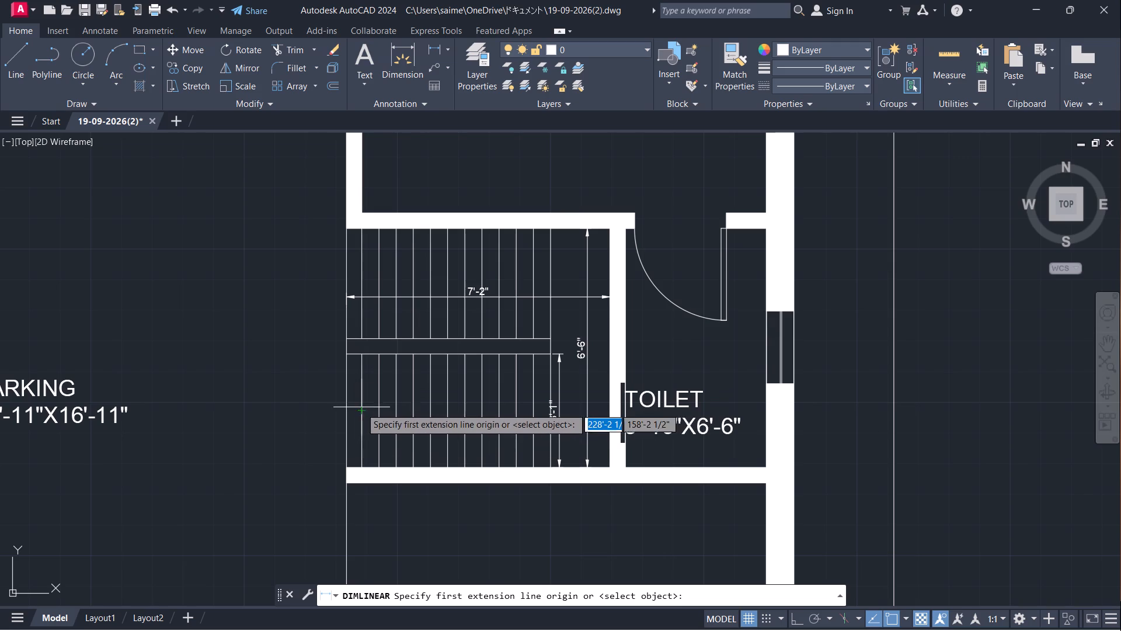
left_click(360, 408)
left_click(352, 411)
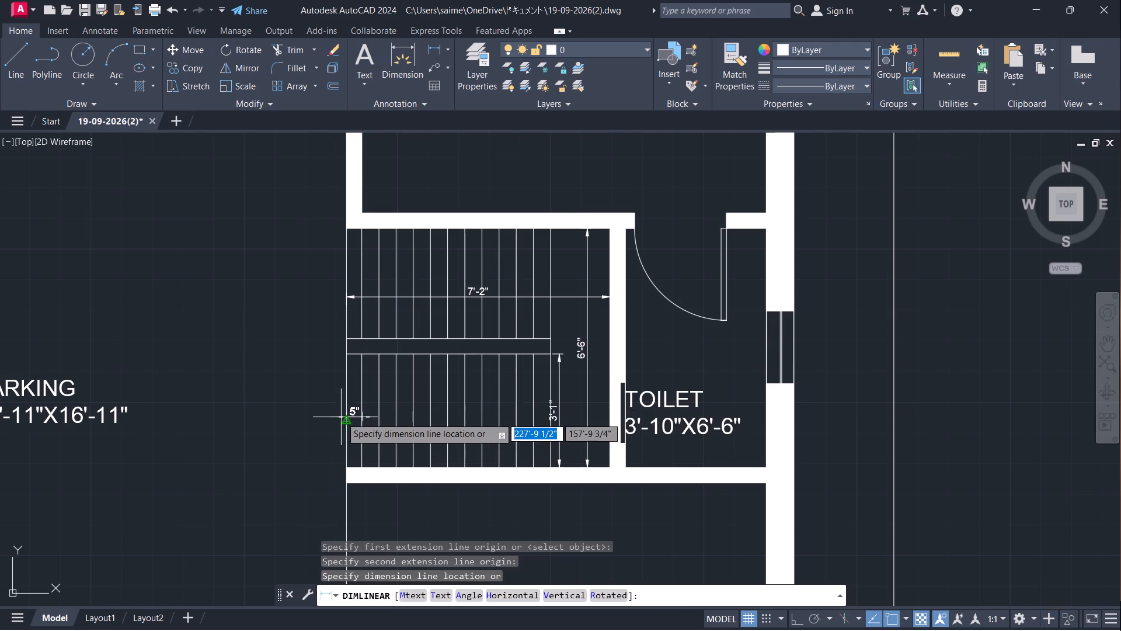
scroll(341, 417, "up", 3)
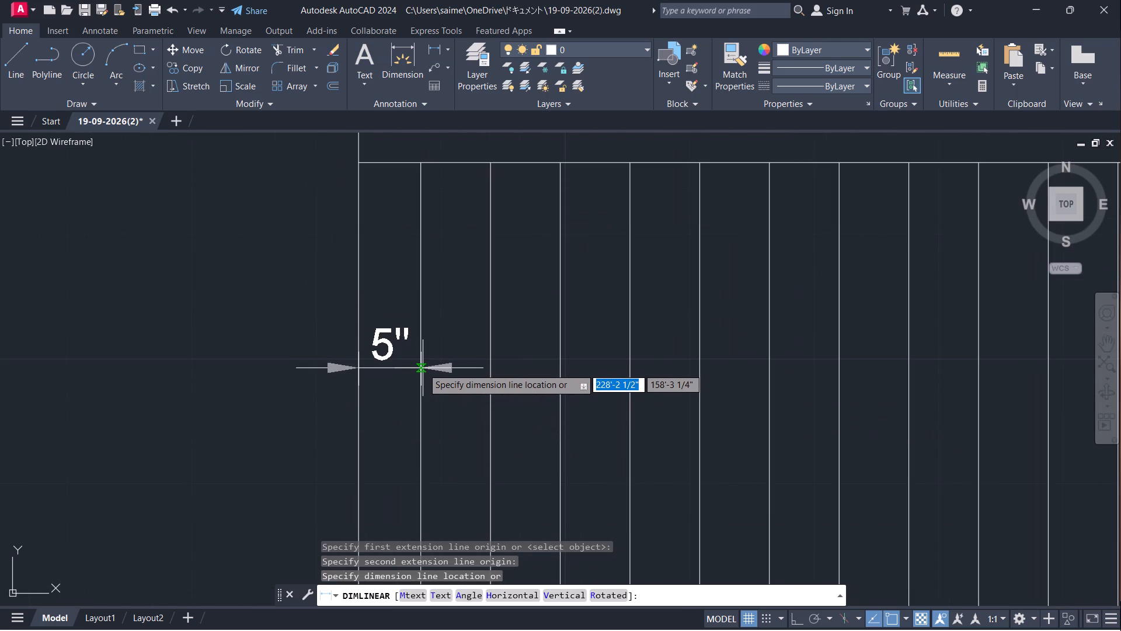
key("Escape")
Erase all the inner tread lines of both stair flights, keeping the end line beside the landing and the two central lines.
scroll(425, 365, "down", 2)
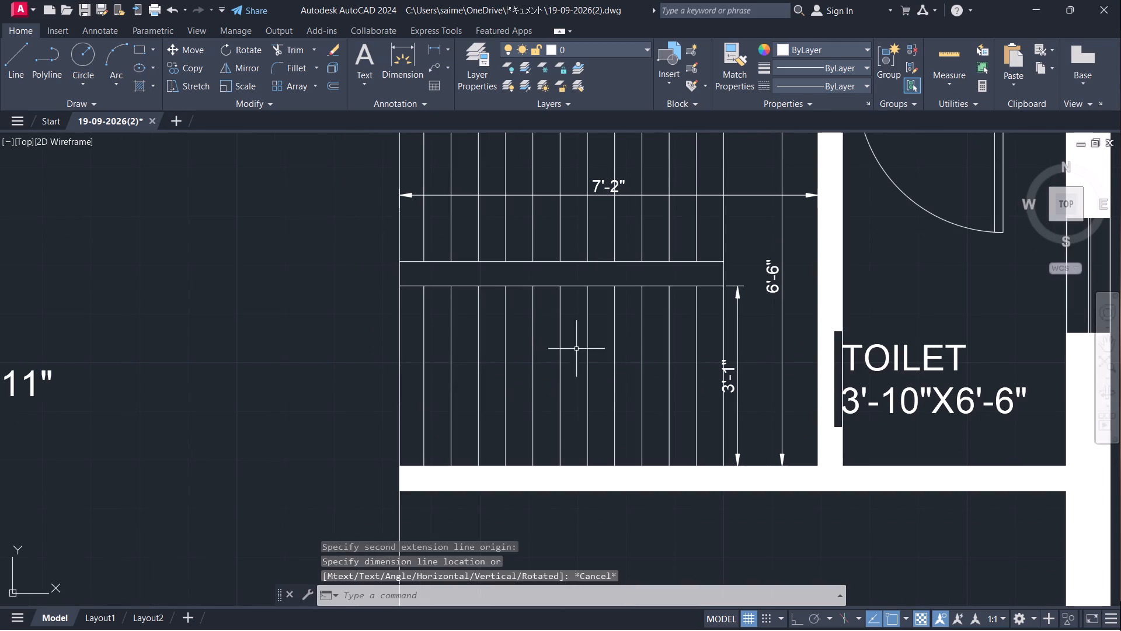
left_click_drag(706, 339, 420, 387)
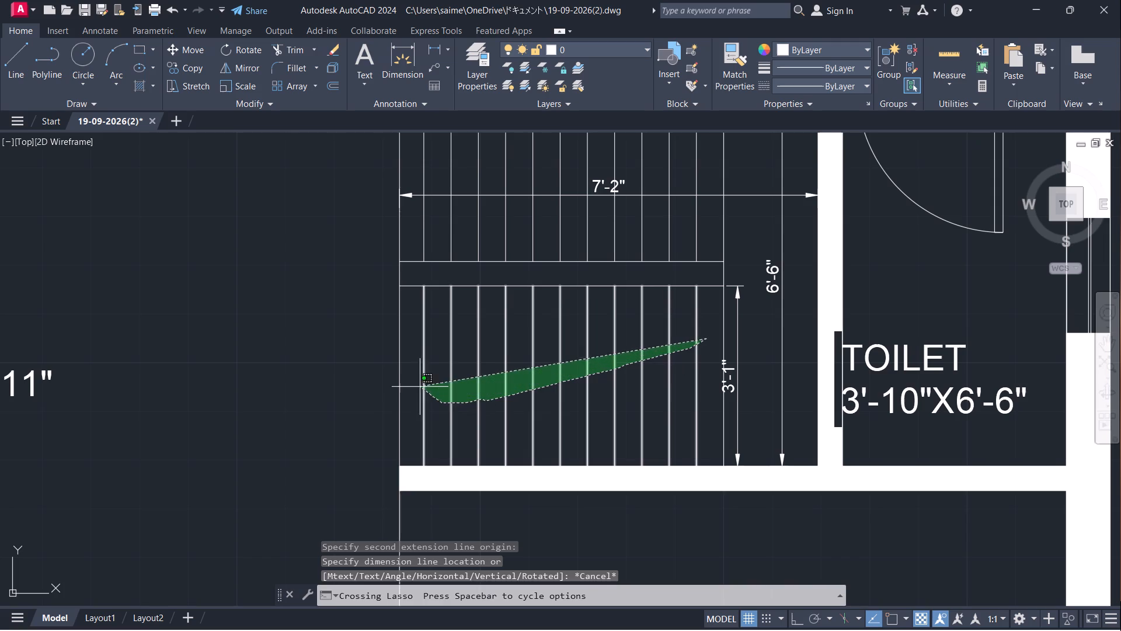
left_click_drag(420, 387, 414, 382)
scroll(507, 356, "down", 1)
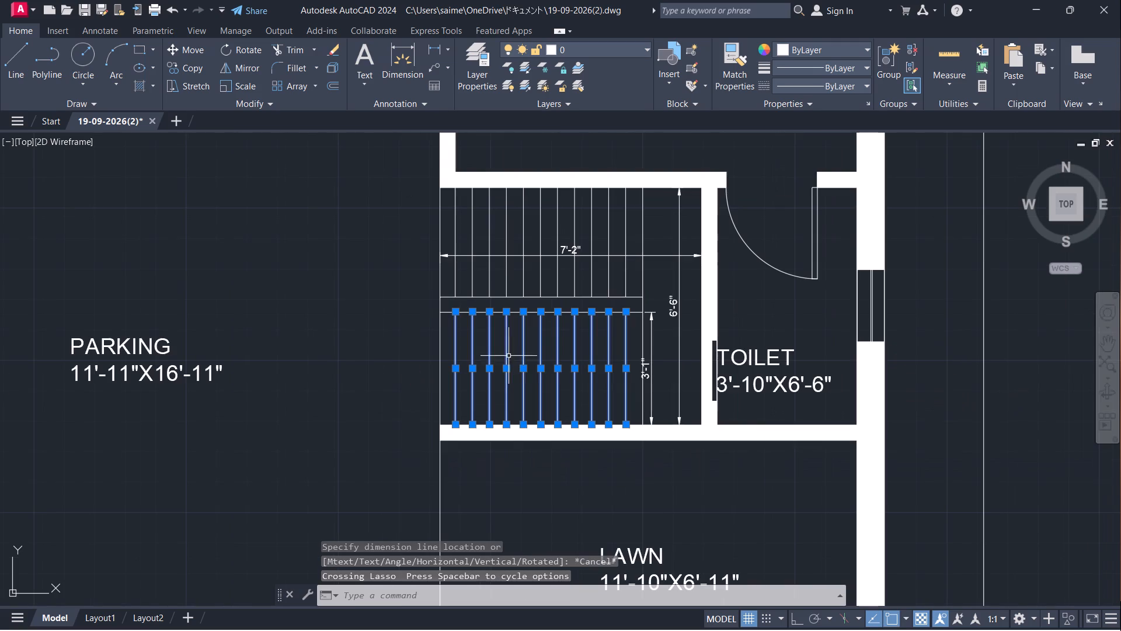
left_click_drag(632, 286, 477, 286)
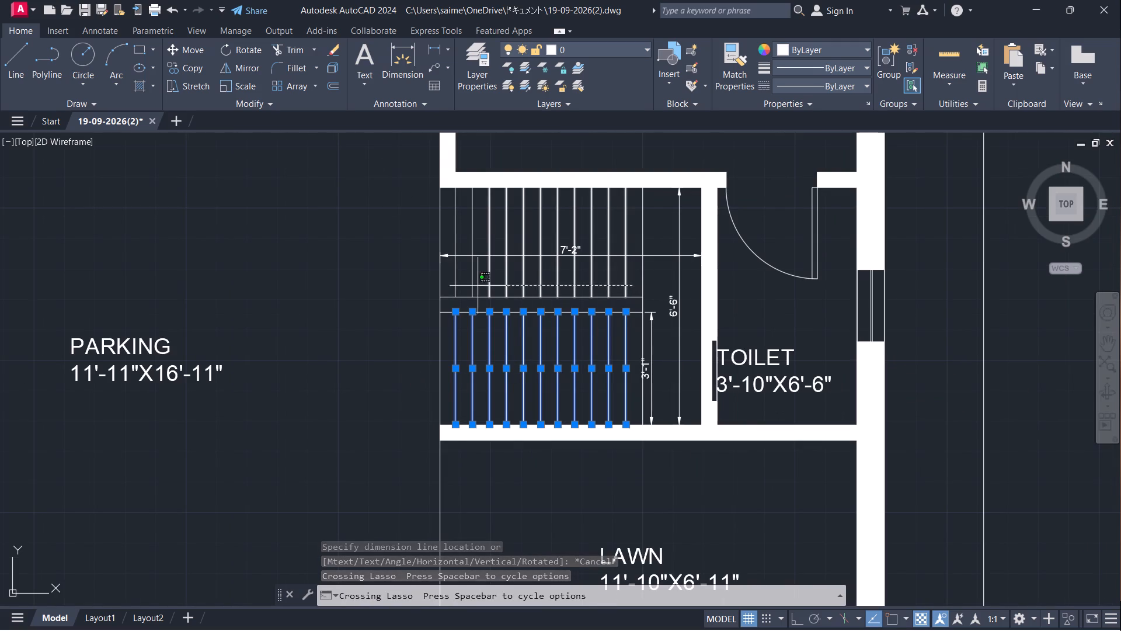
left_click_drag(477, 286, 452, 286)
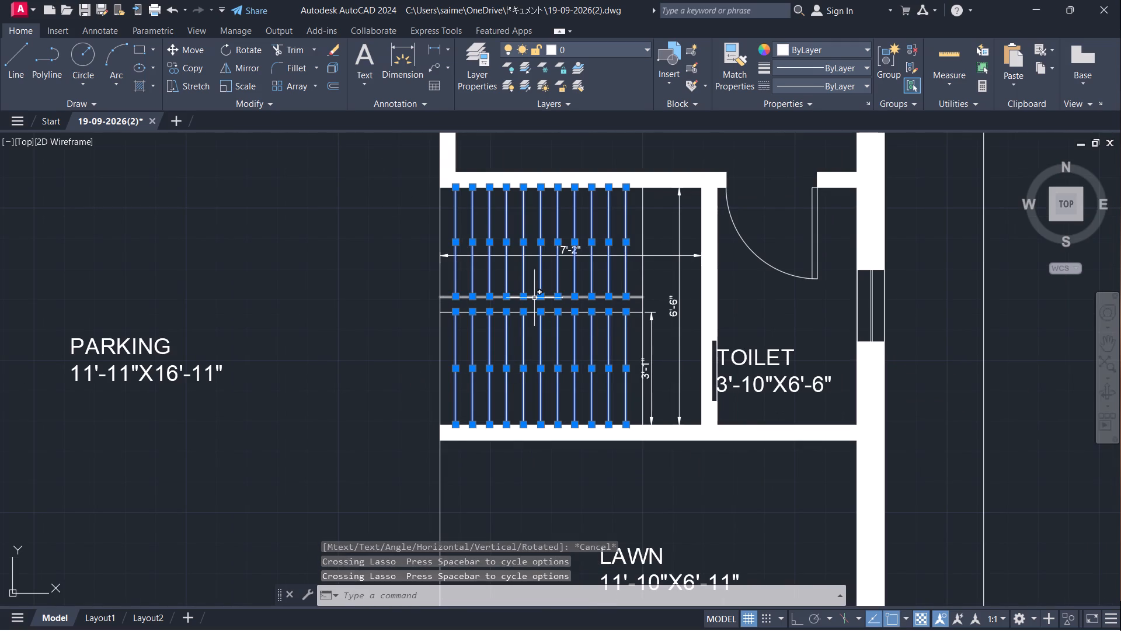
key("Delete")
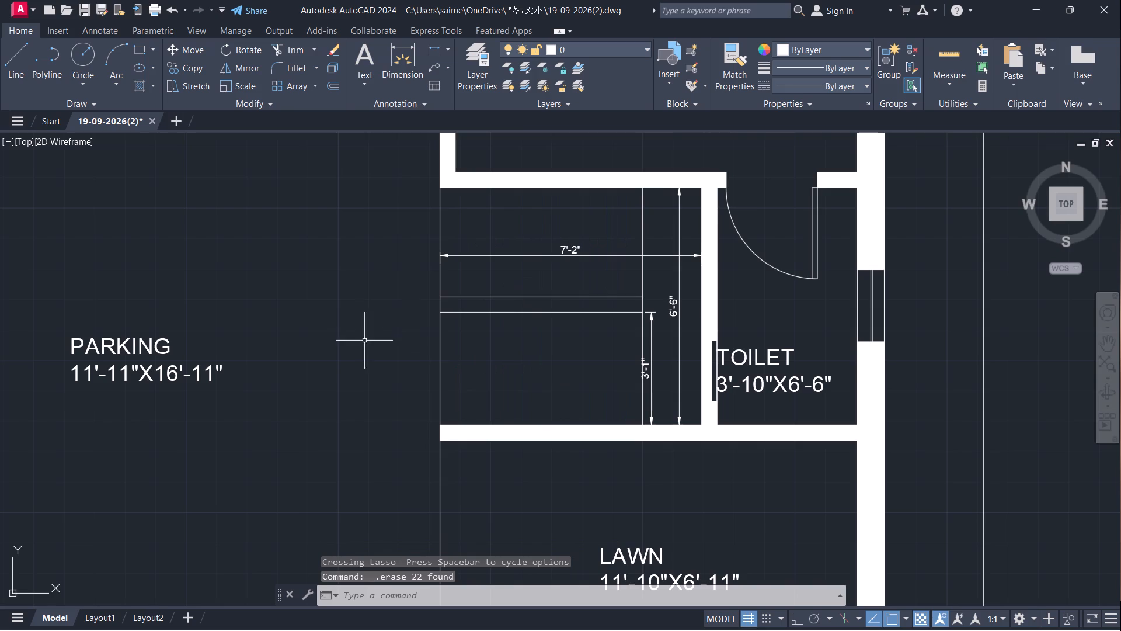
left_click(441, 359)
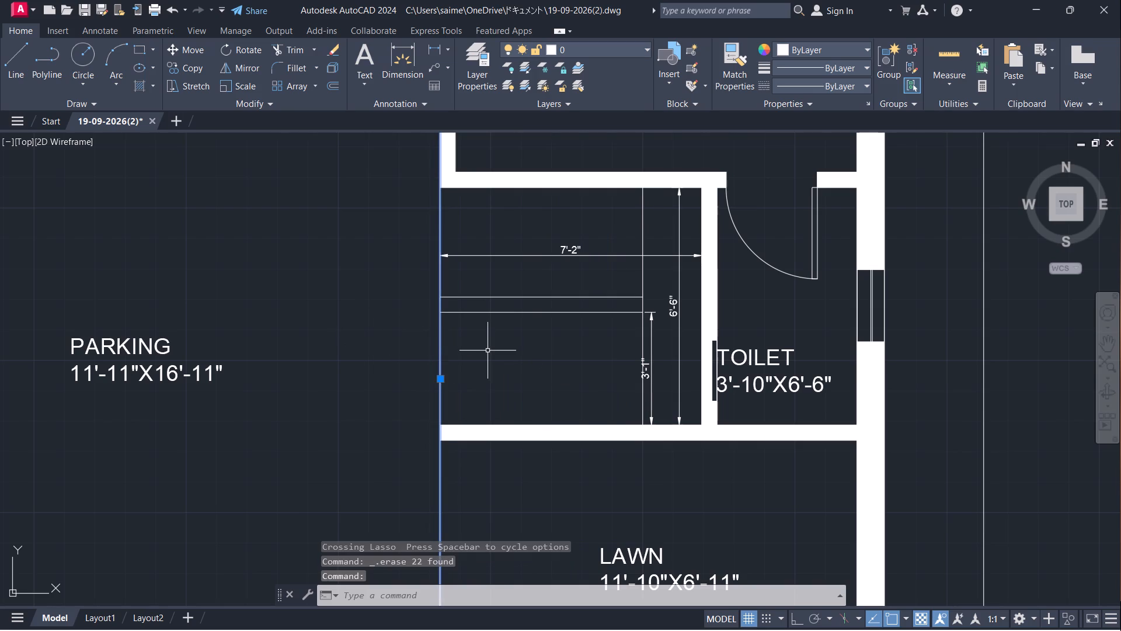
key("Escape")
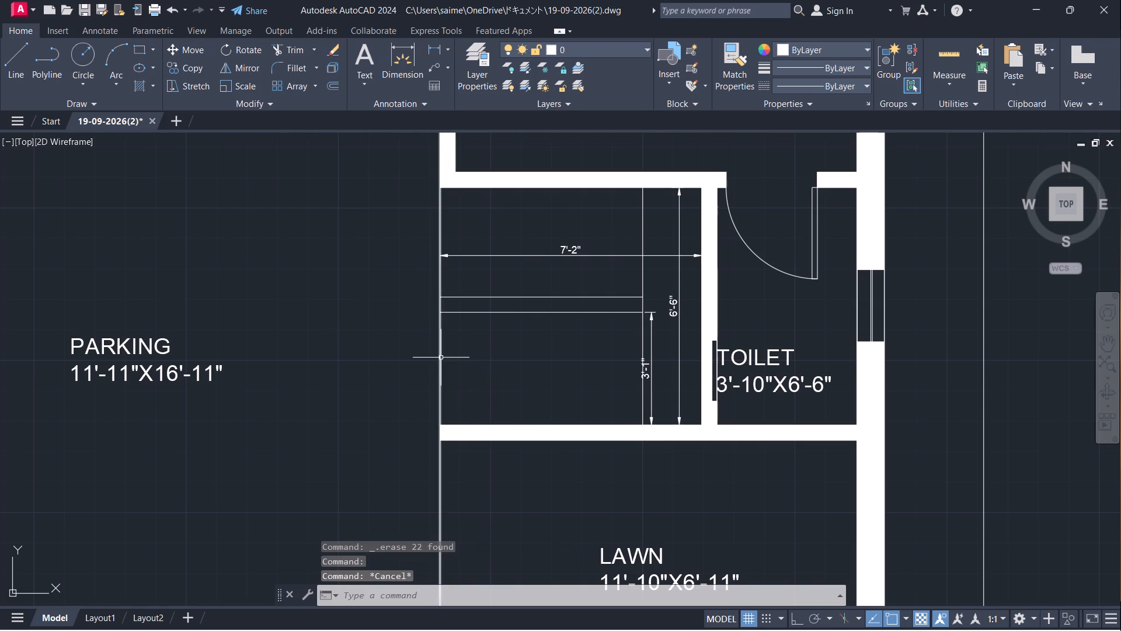
Copy the stair's landing-side end line as a fitted array of 7 items, ending one tread short of the parking-side edge.
left_click(642, 285)
key("o")
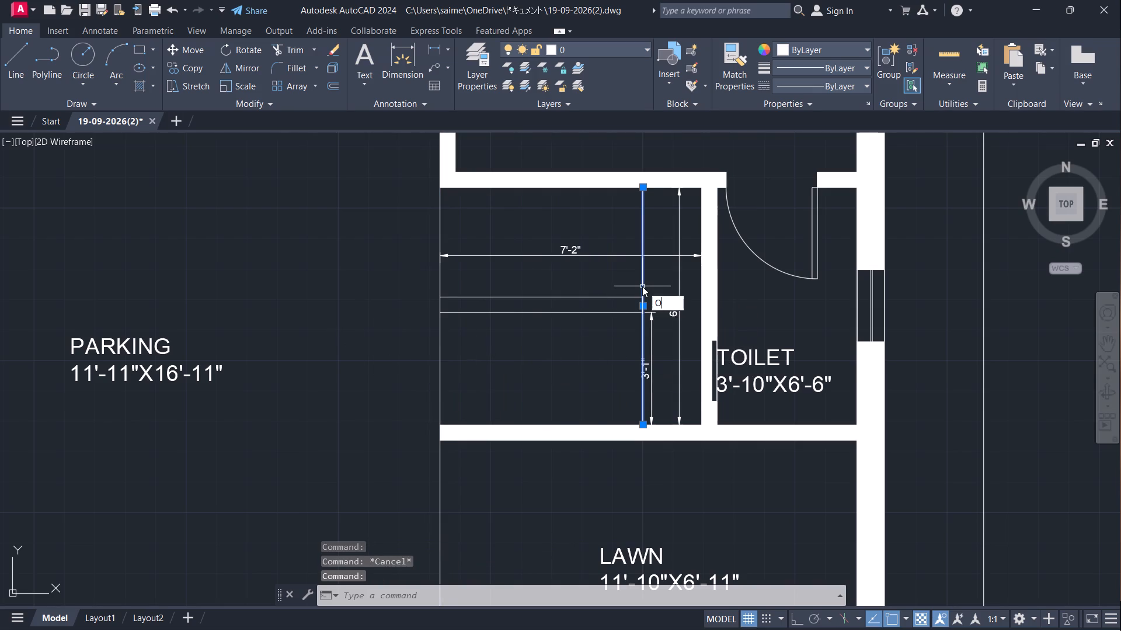
key("BackSpace")
key("c")
key("o")
key("Return")
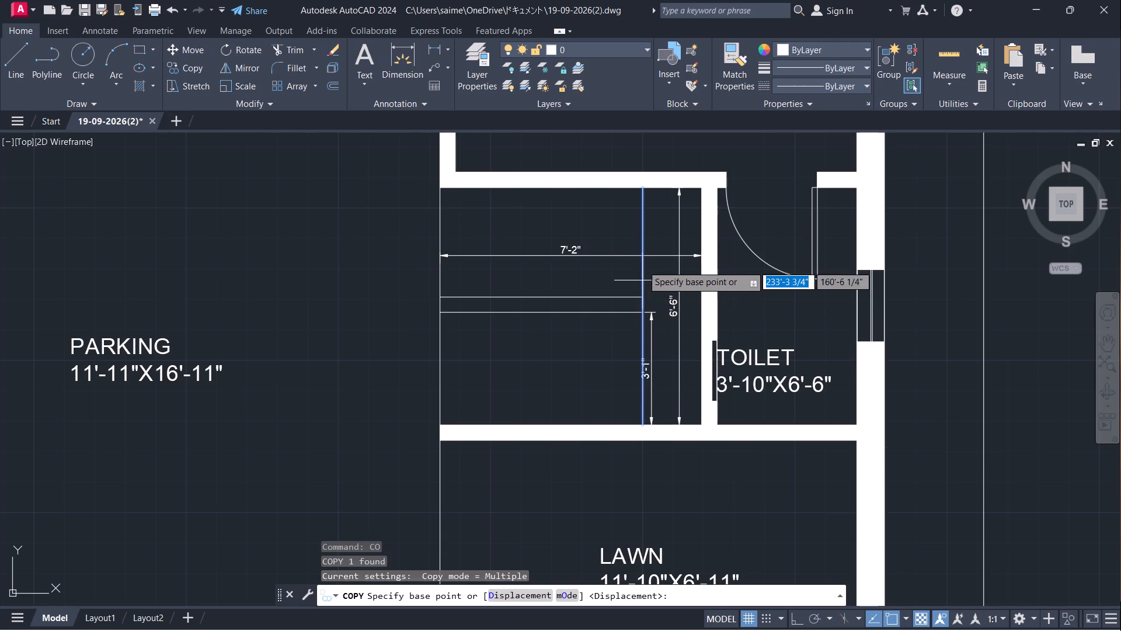
left_click(645, 191)
key("a")
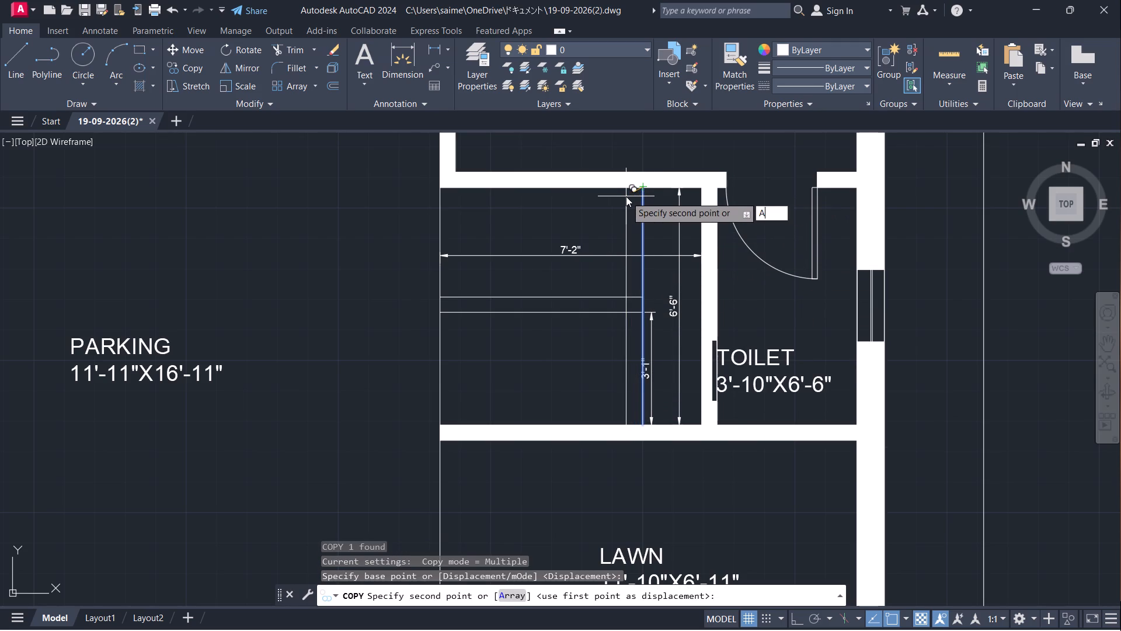
key("Return")
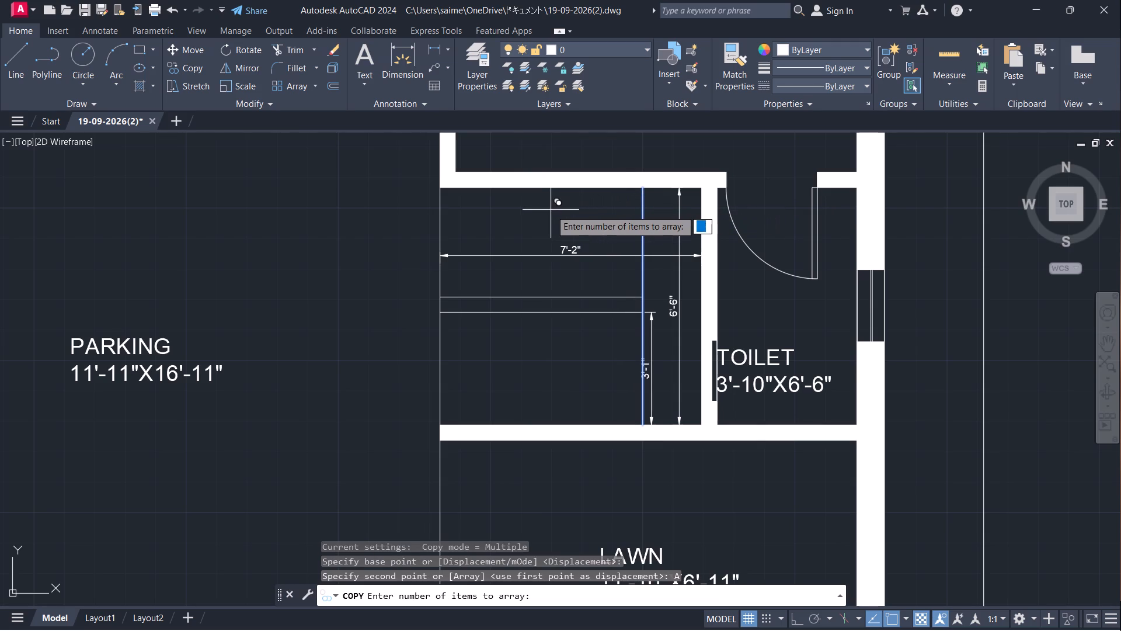
key("6")
key("BackSpace")
key("7")
key("Return")
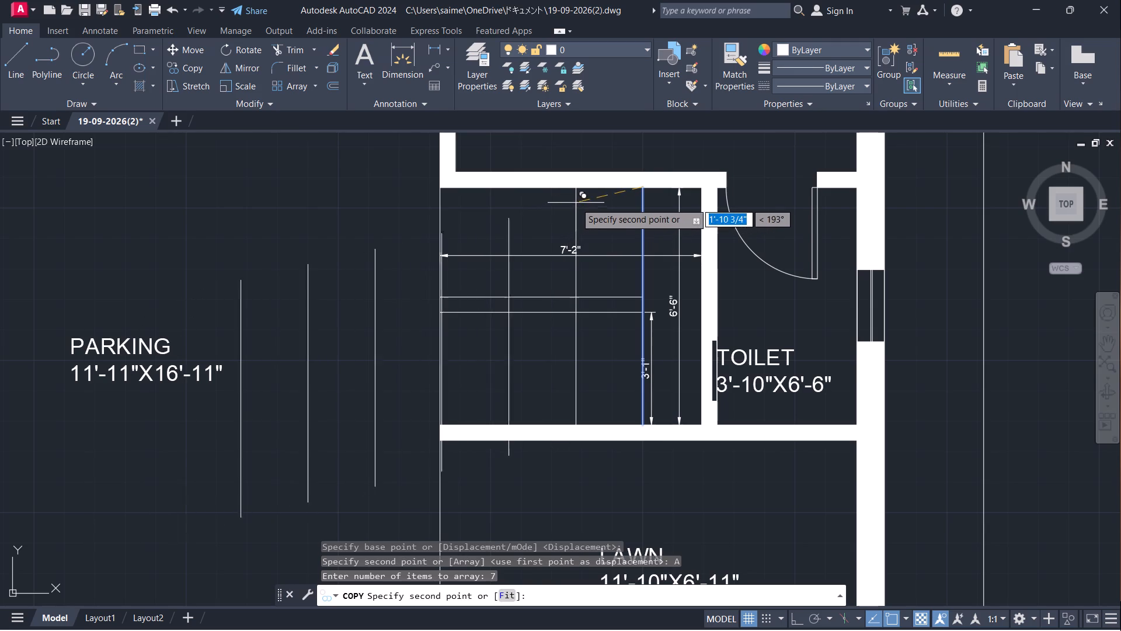
key("f")
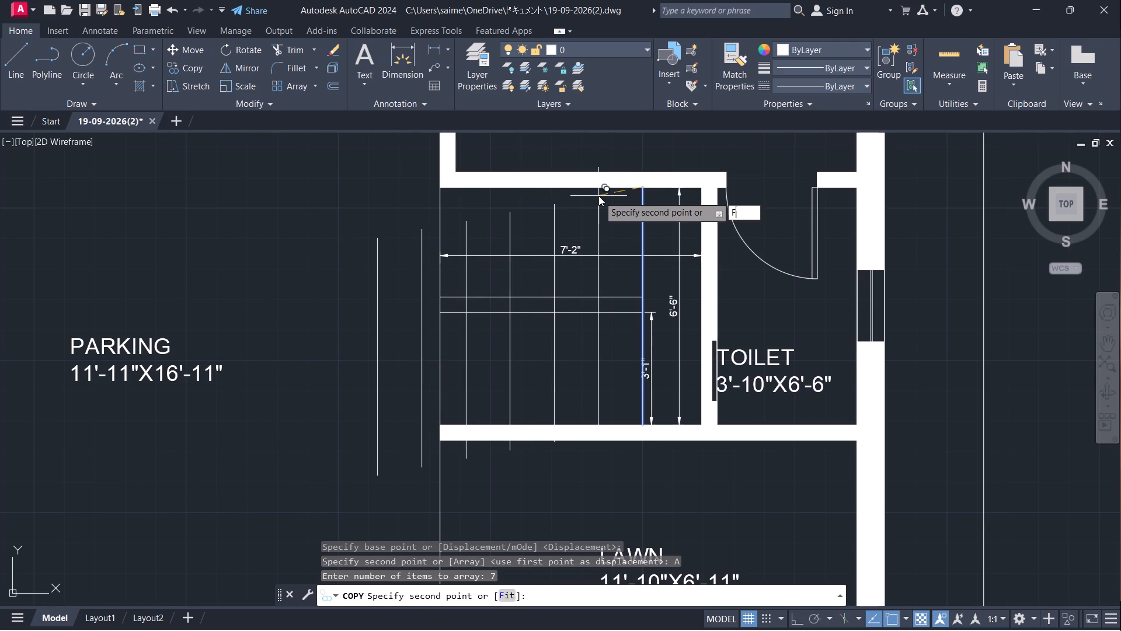
key("Return")
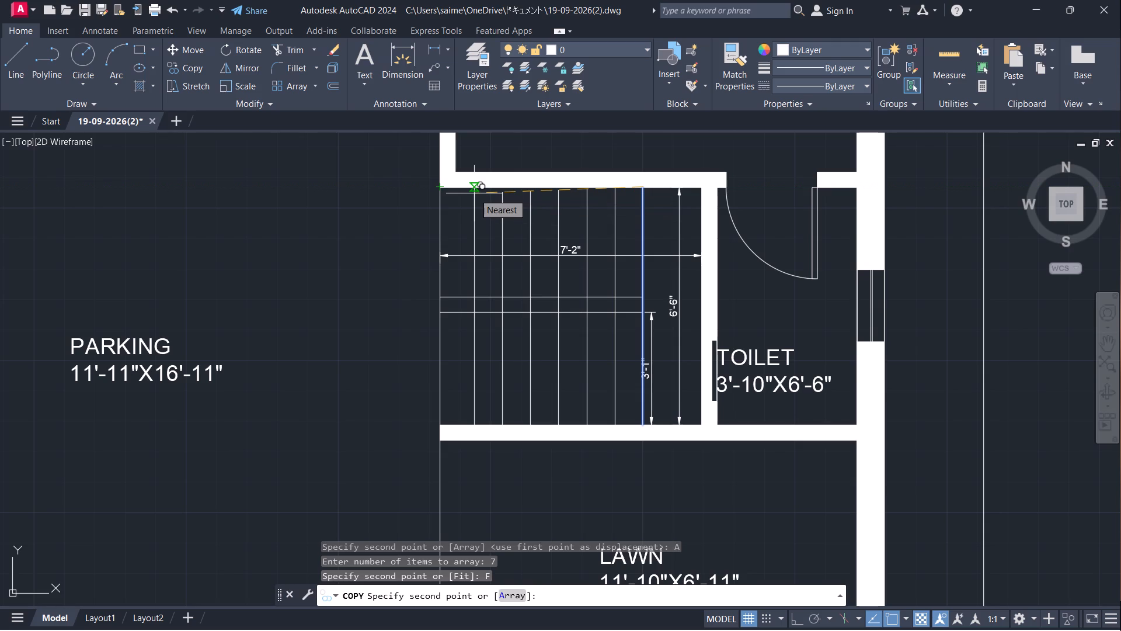
left_click(474, 193)
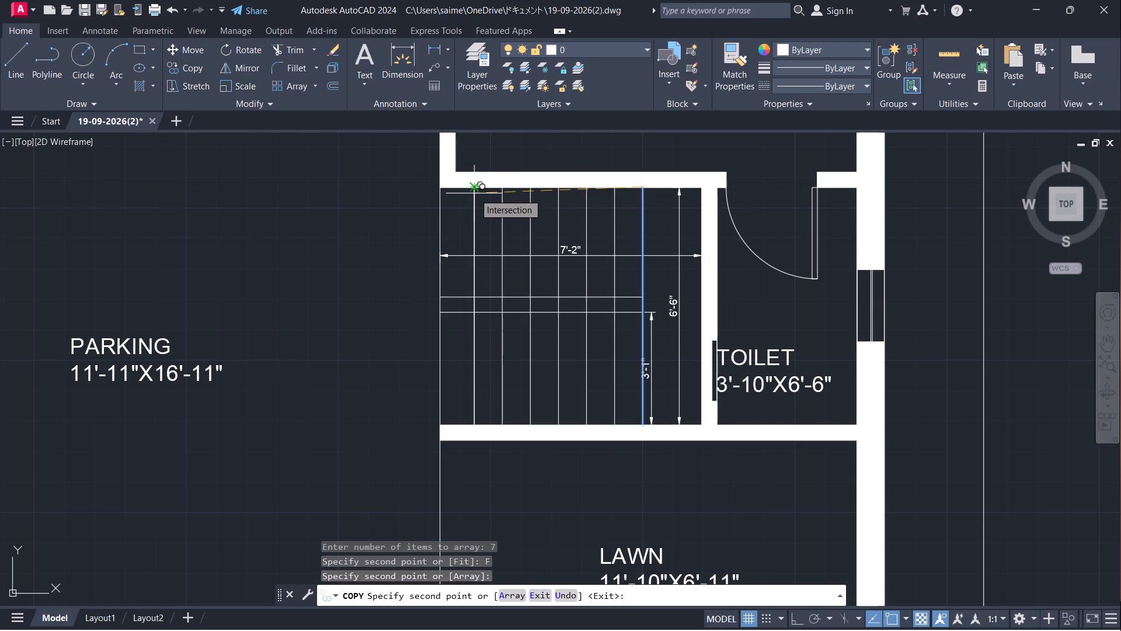
key("Escape")
Trim the new tread lines out of the gap between the two central lines separating the stair flights.
type("TR")
key("Return")
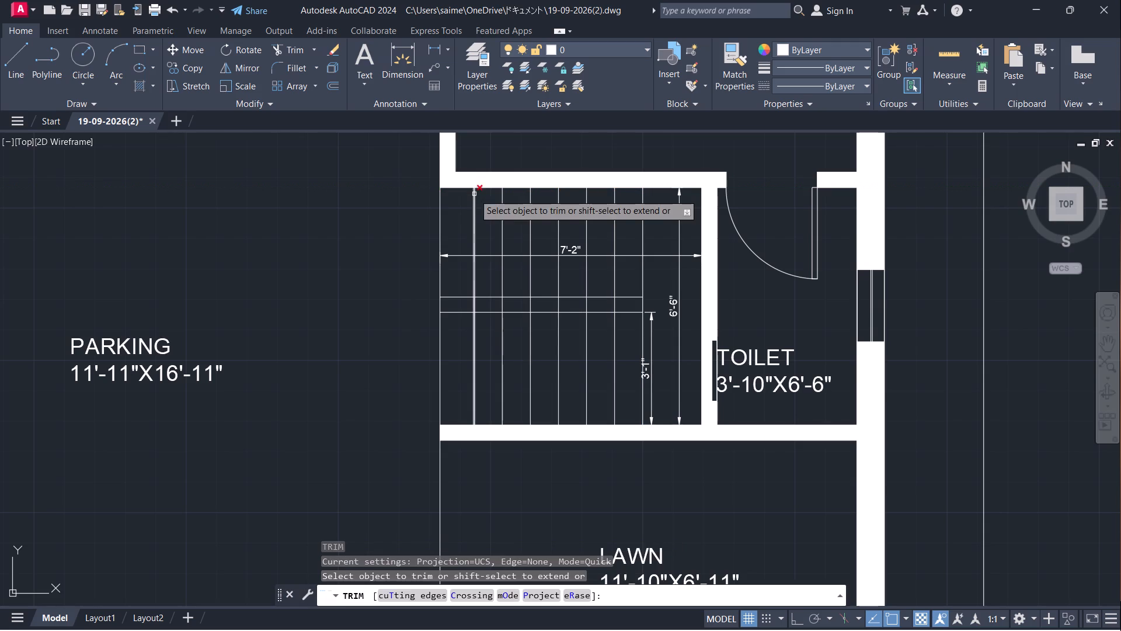
left_click(627, 306)
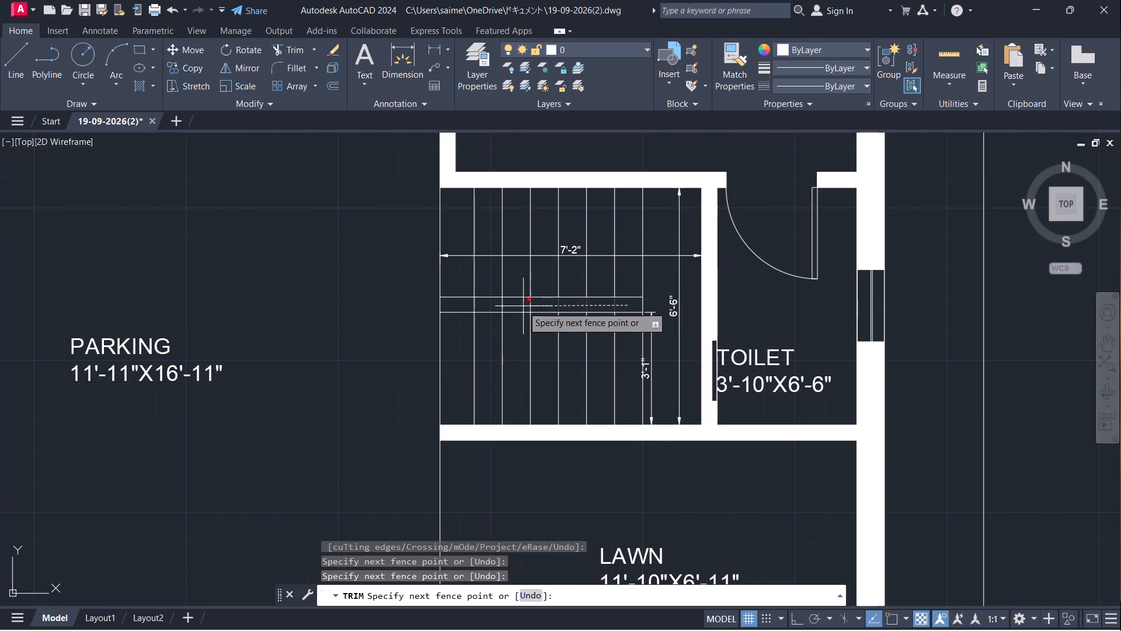
left_click(464, 304)
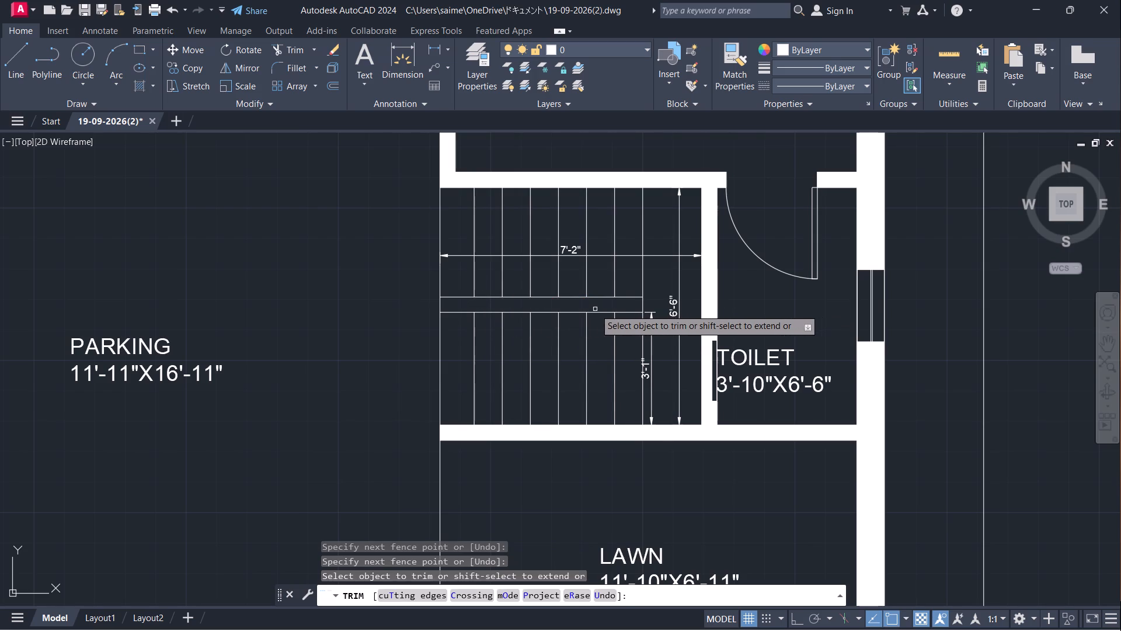
key("Escape")
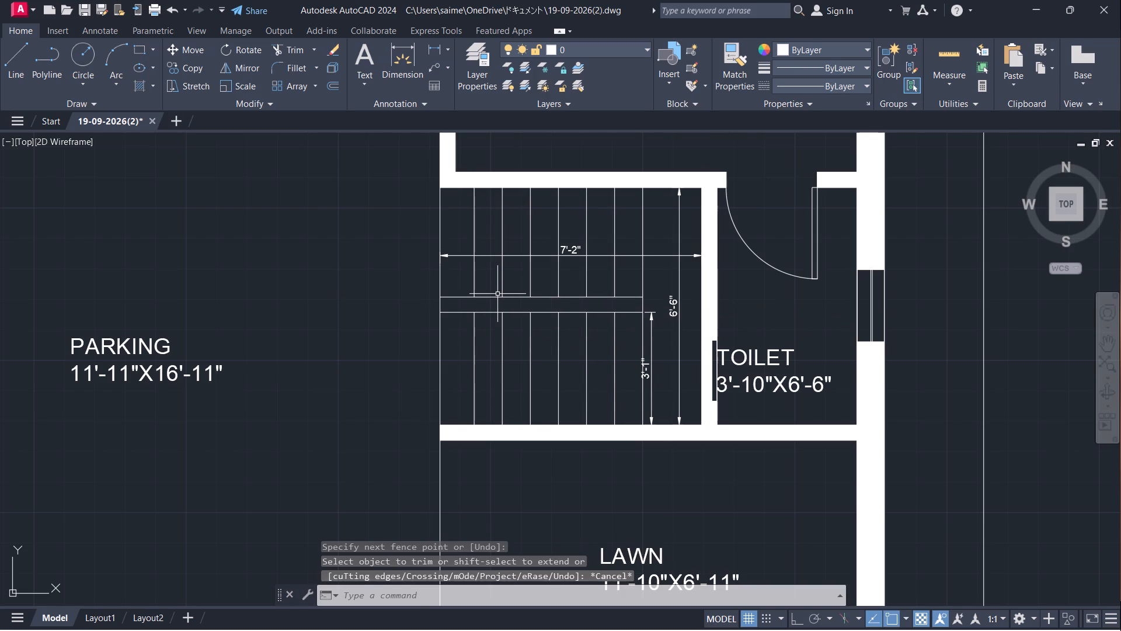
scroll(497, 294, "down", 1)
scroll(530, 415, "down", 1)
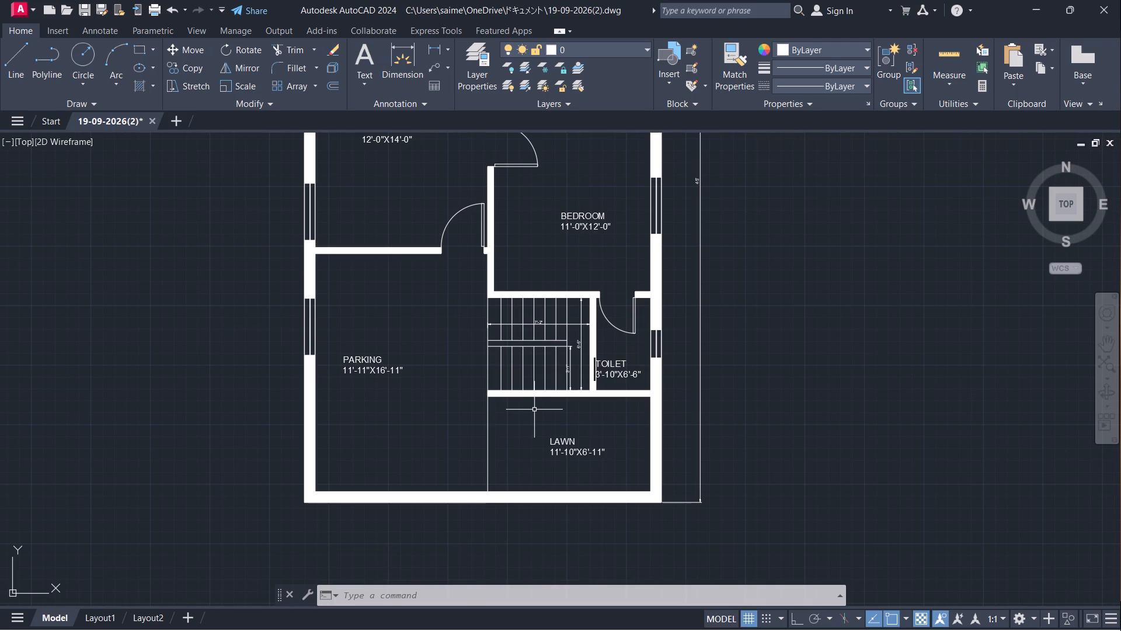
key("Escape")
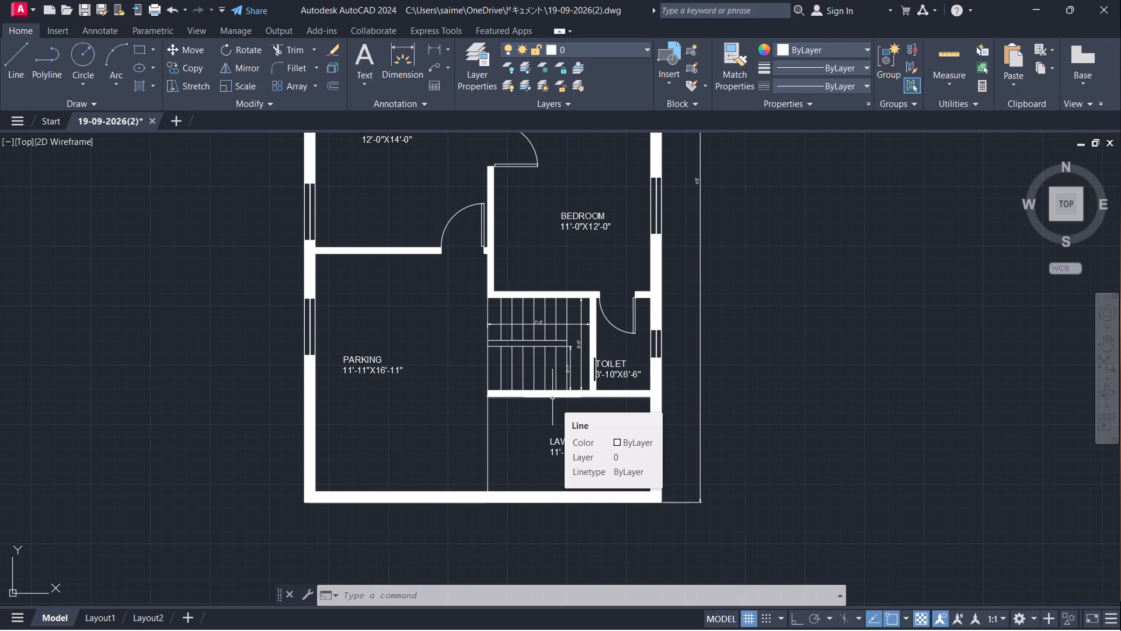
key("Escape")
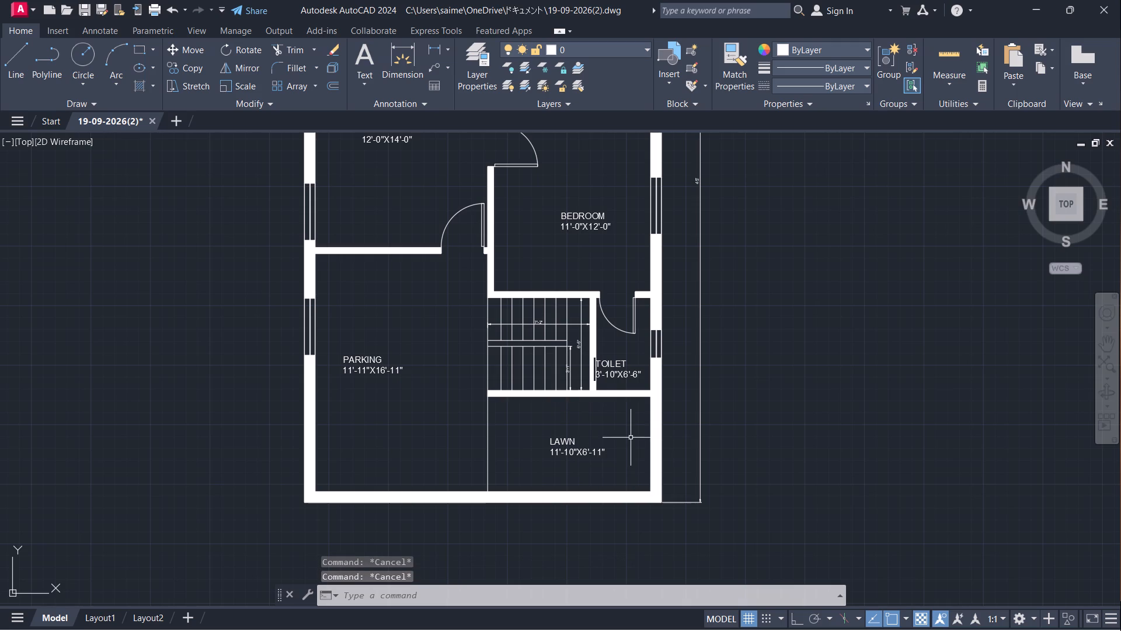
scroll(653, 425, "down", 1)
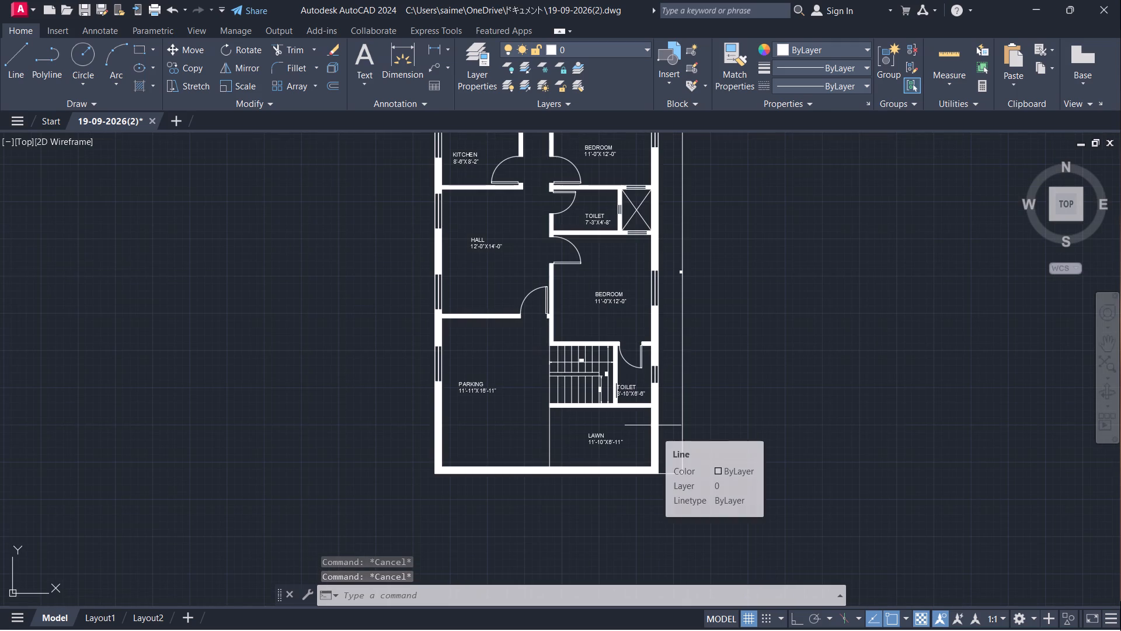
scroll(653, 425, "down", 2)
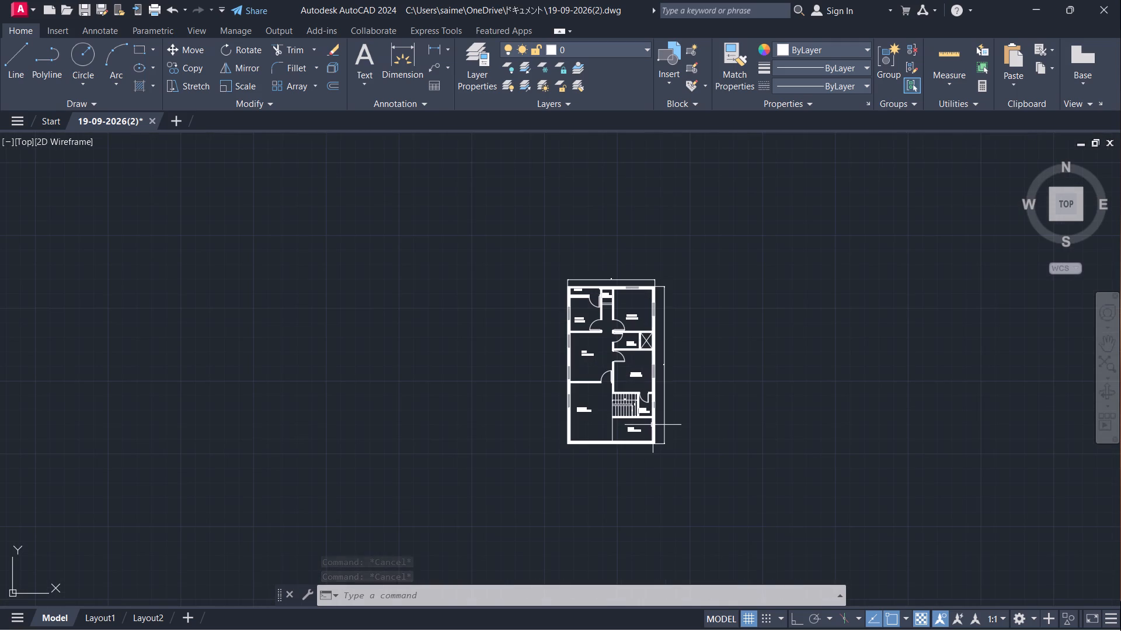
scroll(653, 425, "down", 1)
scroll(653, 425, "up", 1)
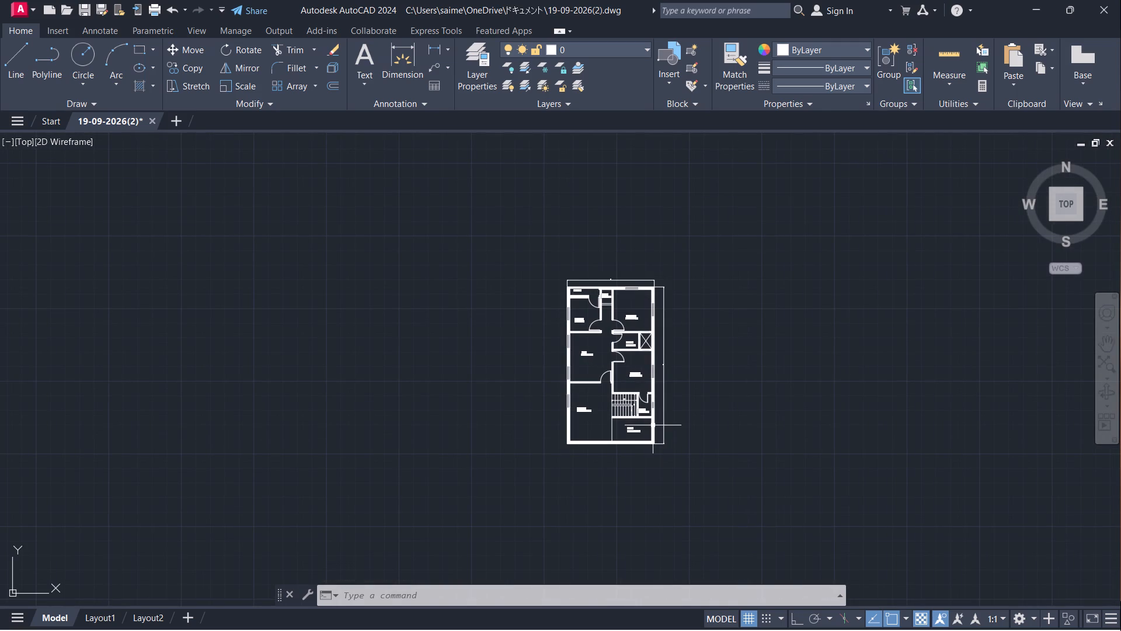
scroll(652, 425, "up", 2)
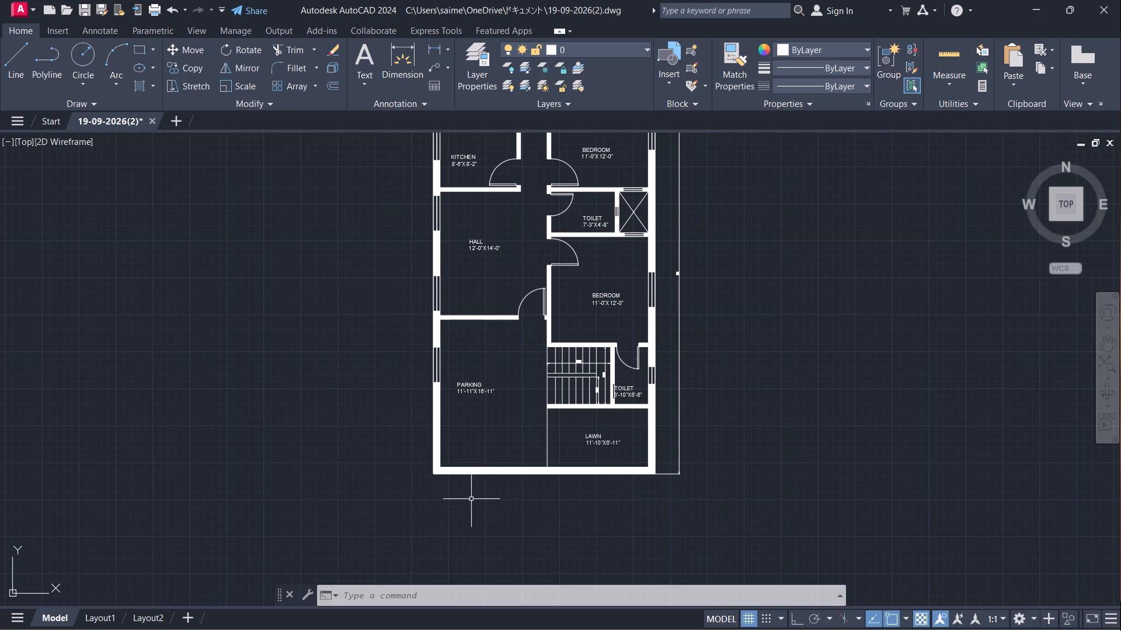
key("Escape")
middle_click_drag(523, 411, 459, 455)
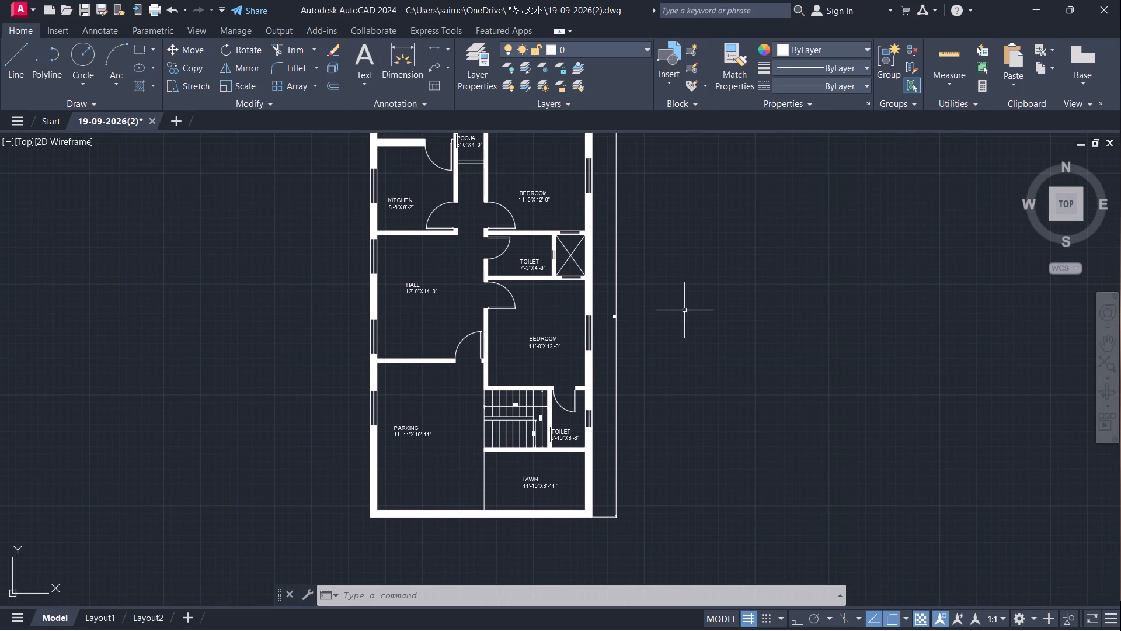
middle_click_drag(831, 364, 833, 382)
Move the TOILET 3'-10"X6'-6" label horizontally away from the staircase partition so it sits clear inside the toilet.
scroll(572, 473, "up", 2)
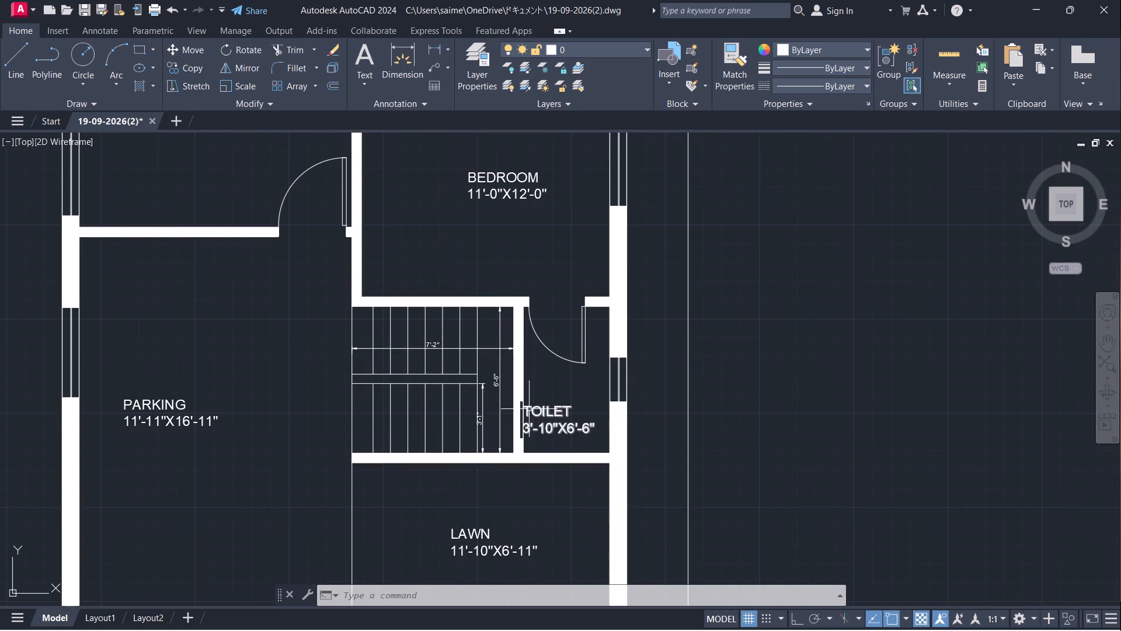
left_click(537, 408)
key("m")
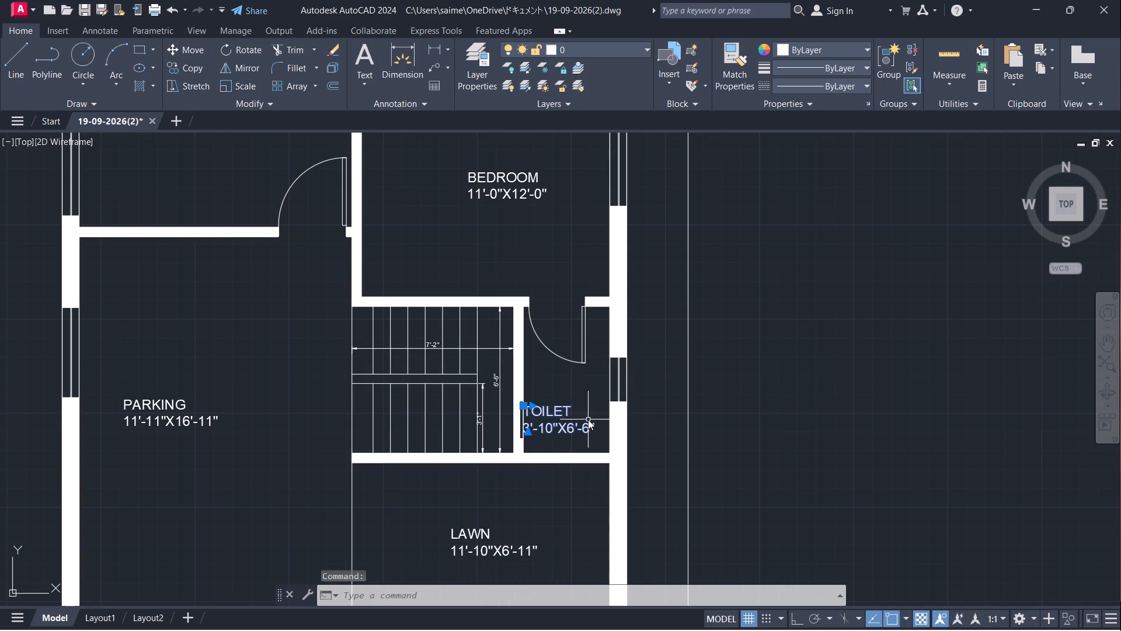
key("Return")
scroll(542, 404, "up", 2)
left_click(556, 414)
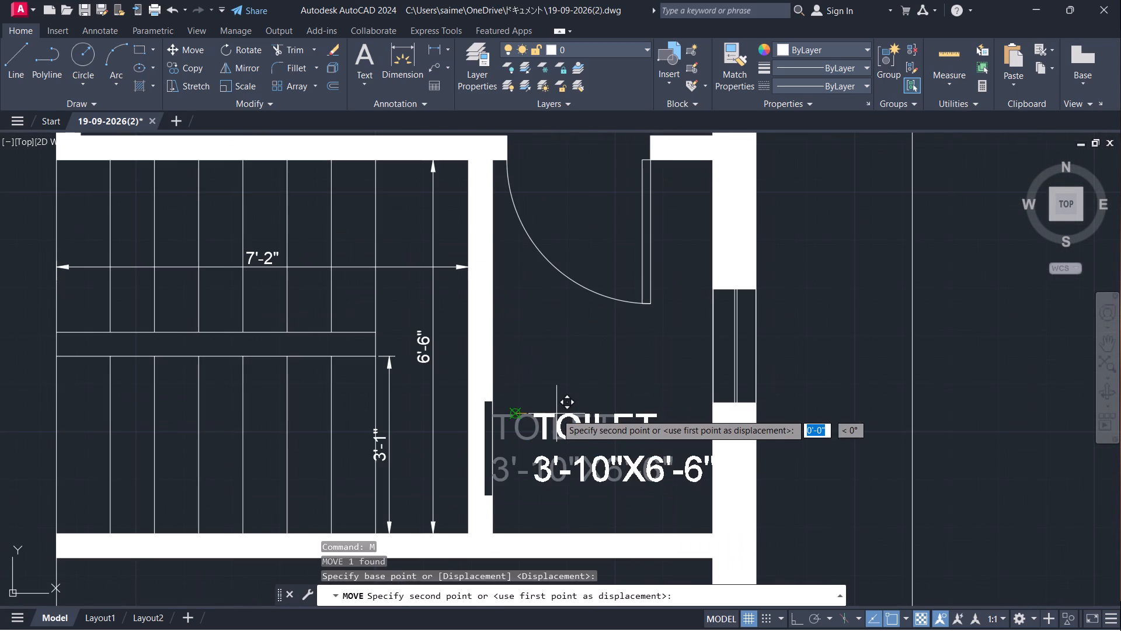
left_click(544, 414)
left_click(565, 426)
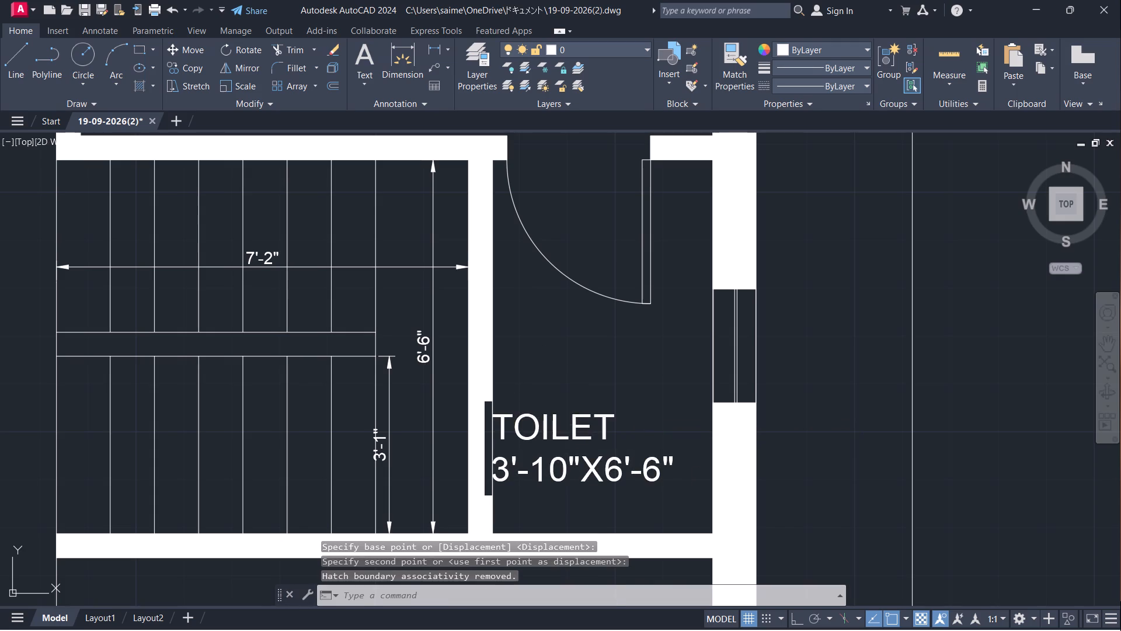
left_click(547, 446)
key("space")
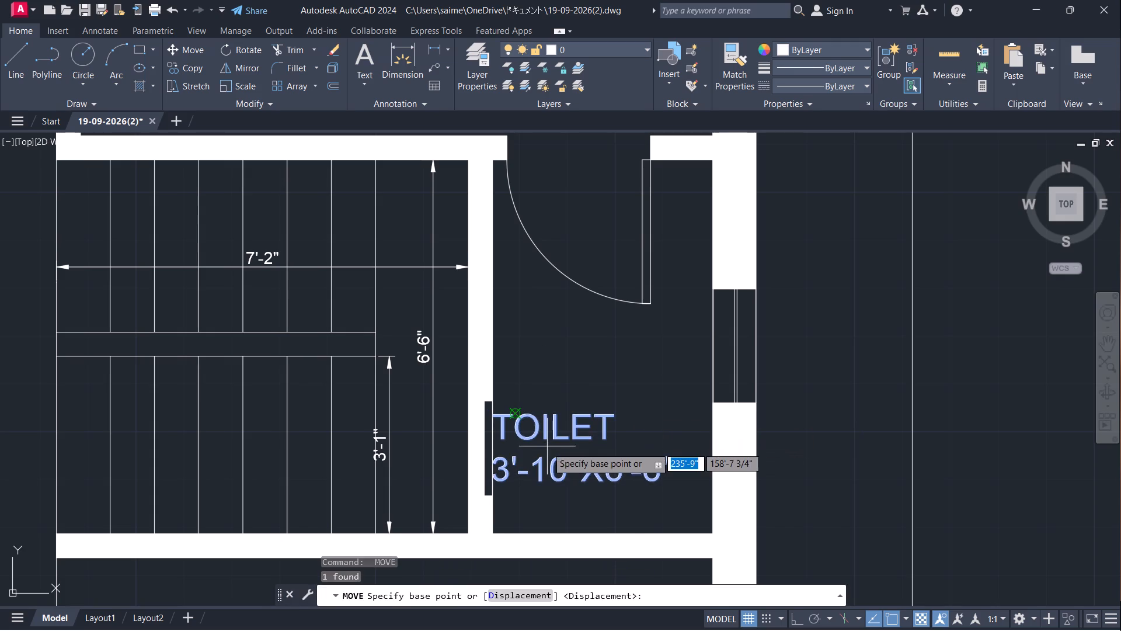
left_click(513, 414)
left_click(544, 419)
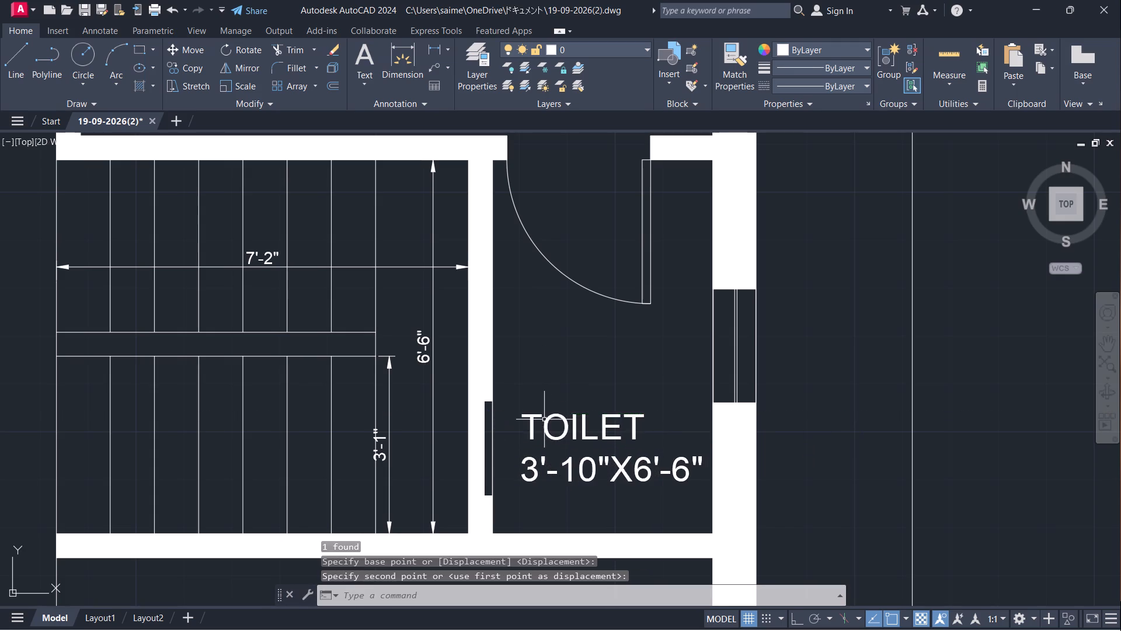
key("Escape")
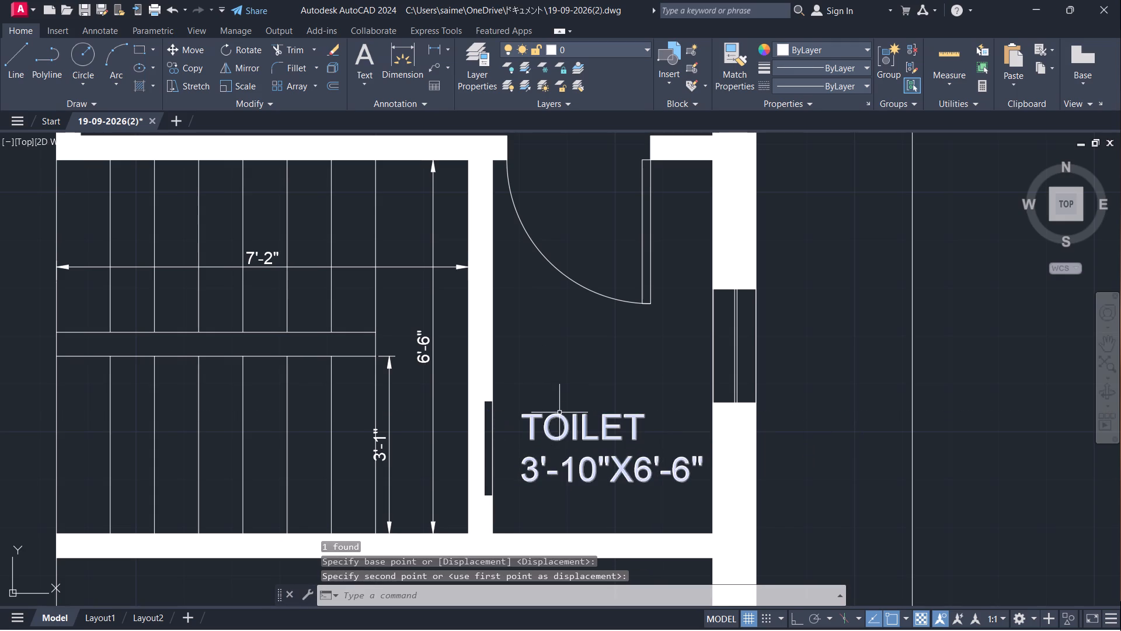
Replace the hatch of the partition between the staircase and toilet with a fresh Solid hatch filling the whole wall.
left_click(486, 431)
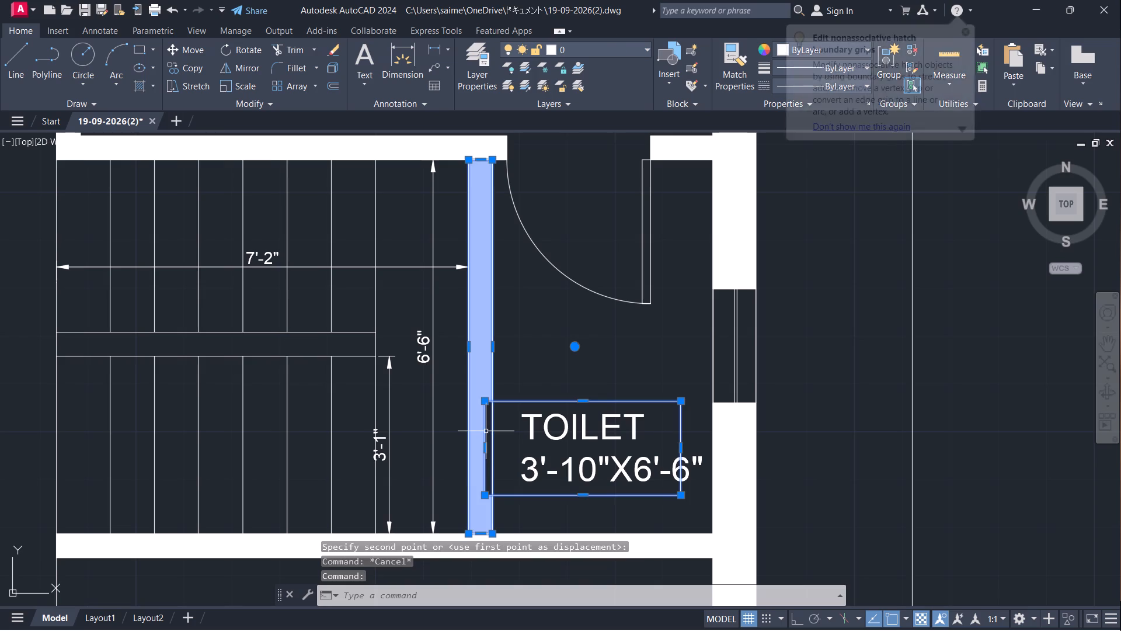
key("Delete")
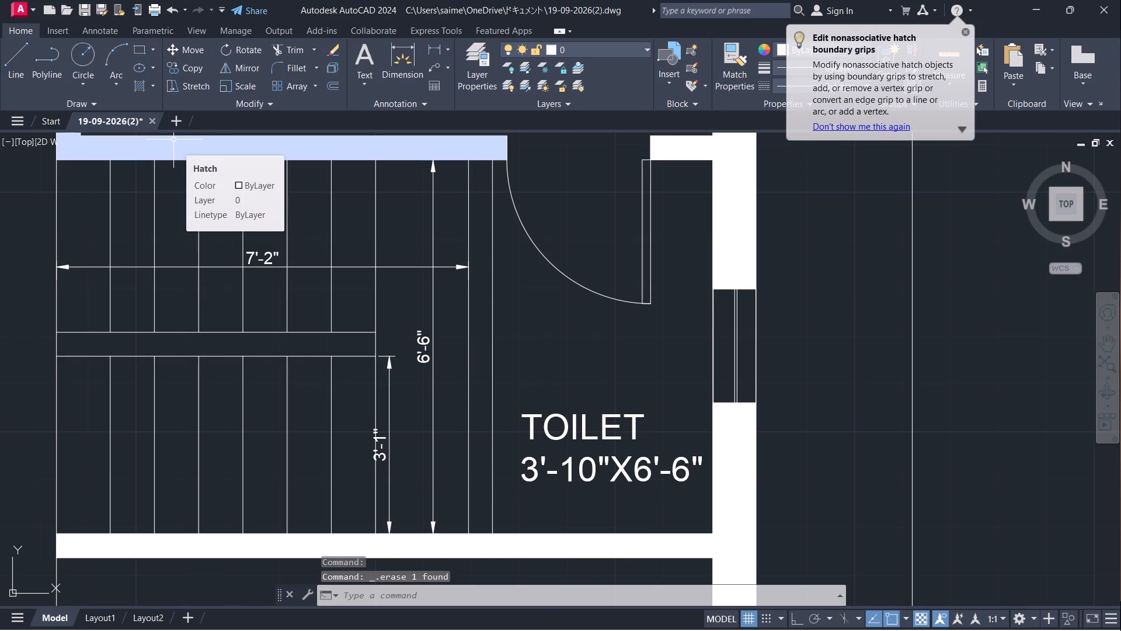
left_click(137, 82)
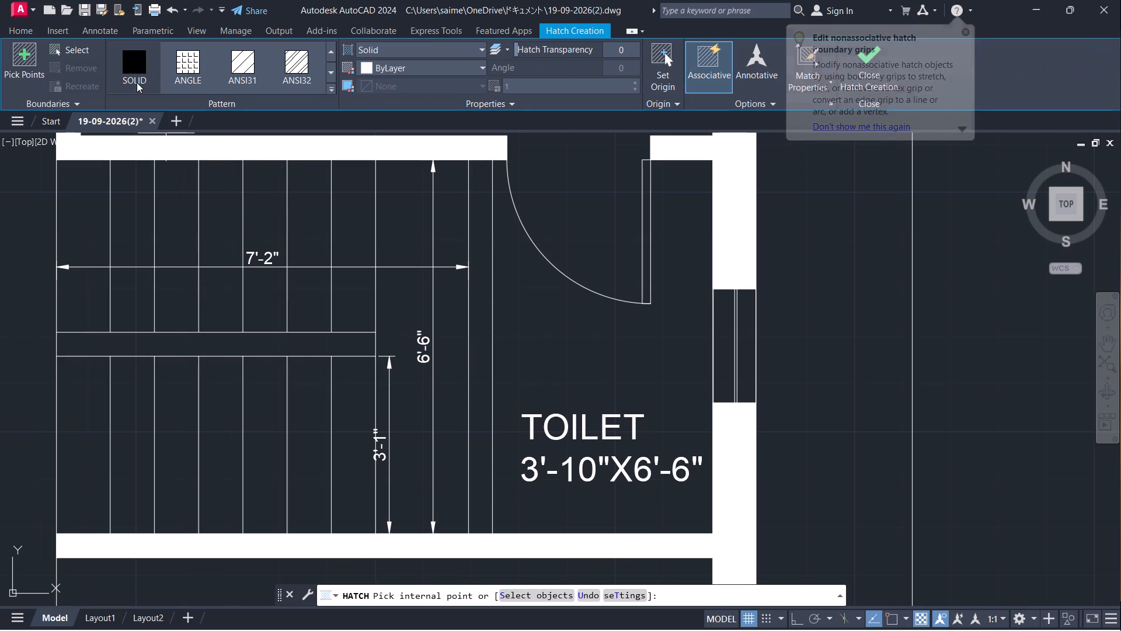
left_click(131, 65)
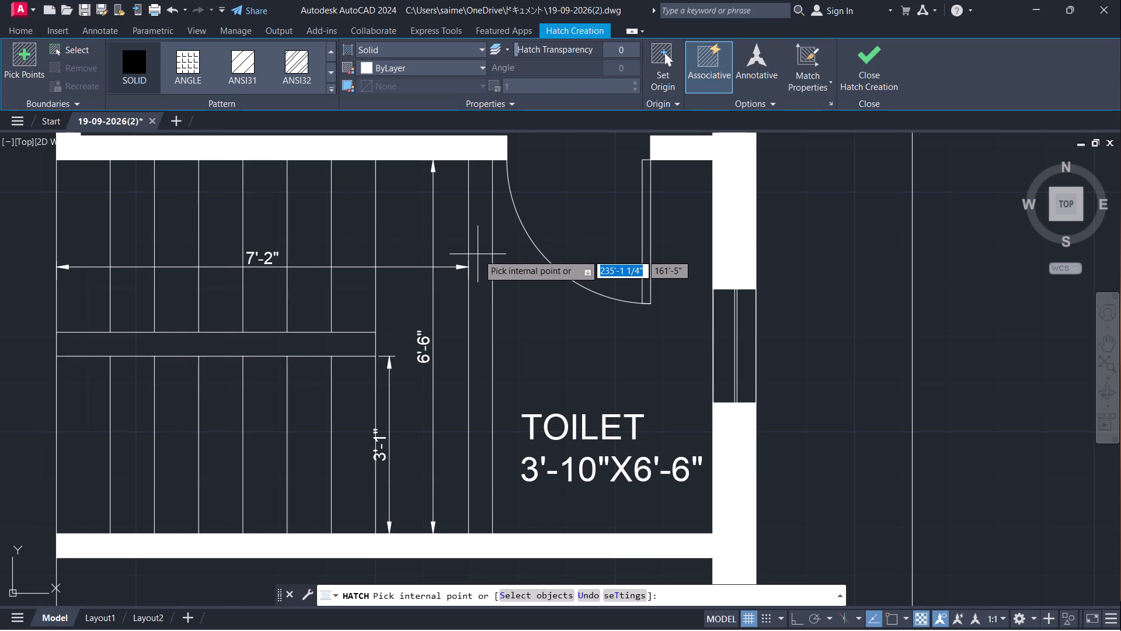
left_click(478, 254)
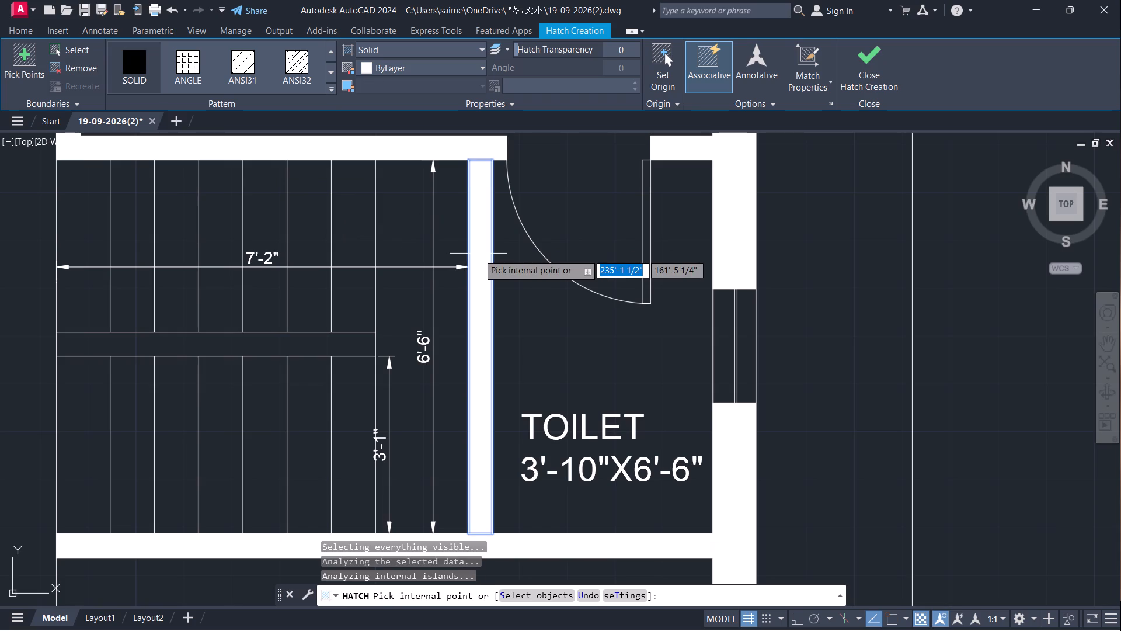
key("Escape")
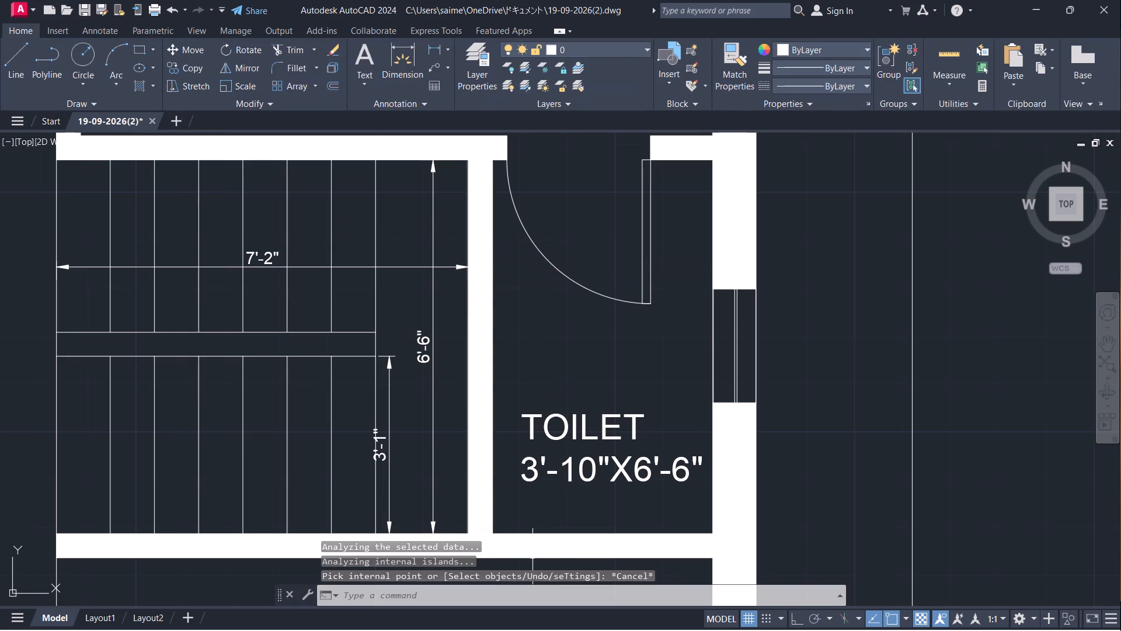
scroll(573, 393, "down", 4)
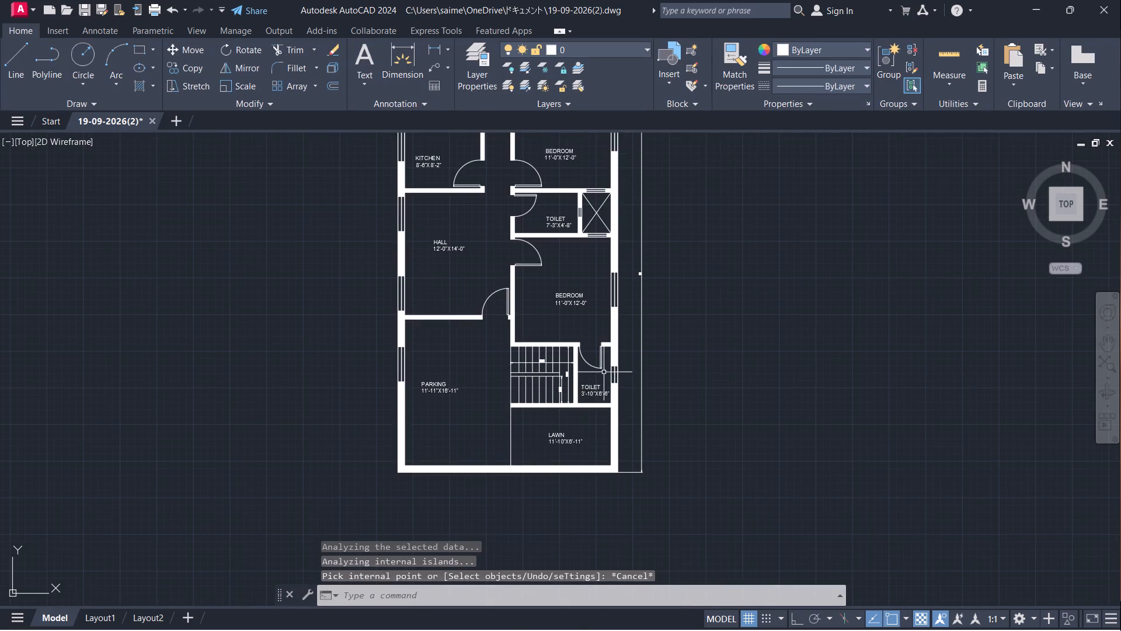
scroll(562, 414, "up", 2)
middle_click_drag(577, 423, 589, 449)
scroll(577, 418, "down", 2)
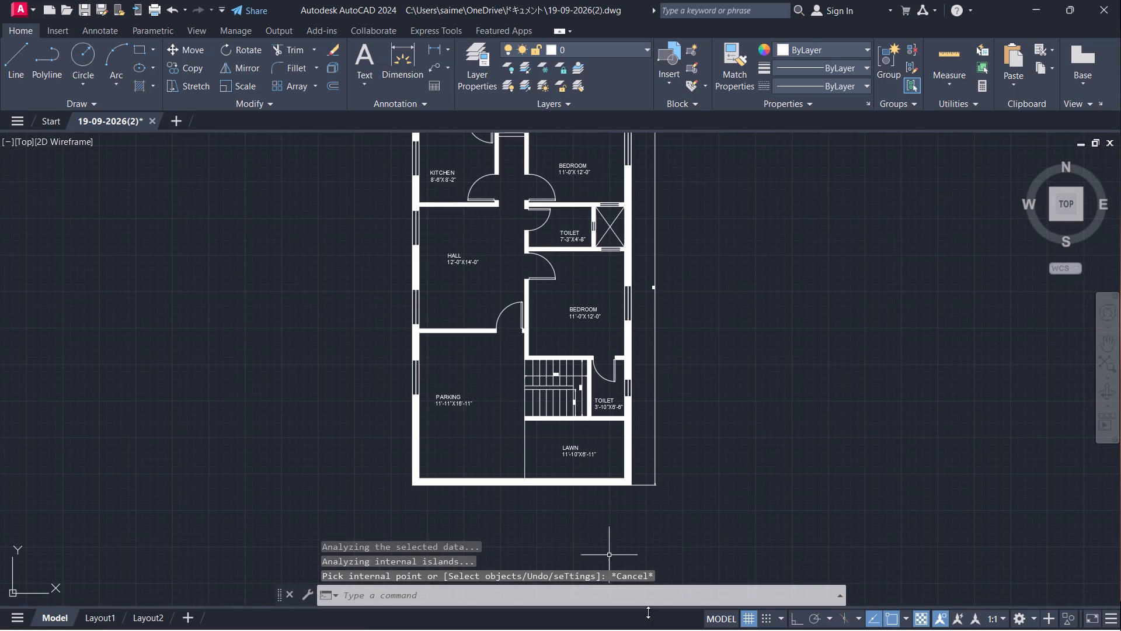
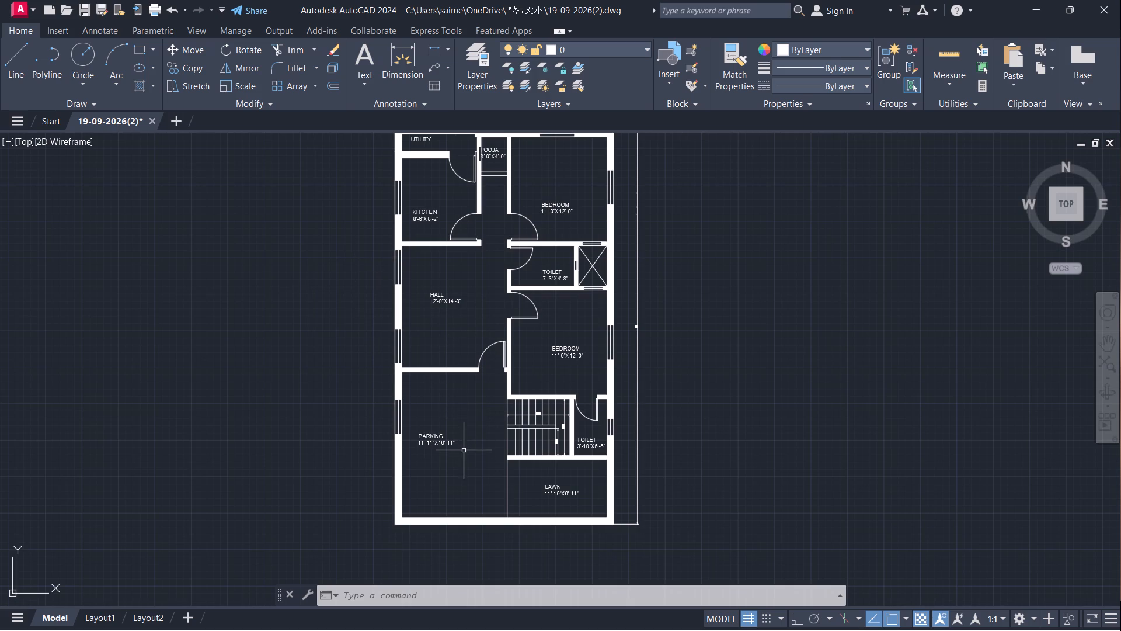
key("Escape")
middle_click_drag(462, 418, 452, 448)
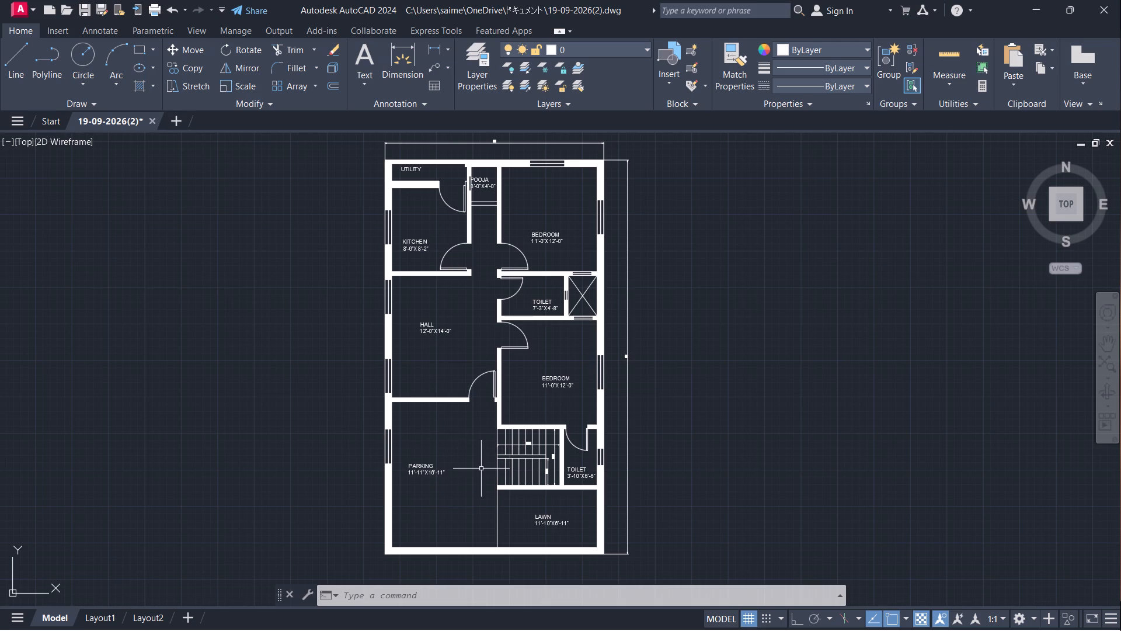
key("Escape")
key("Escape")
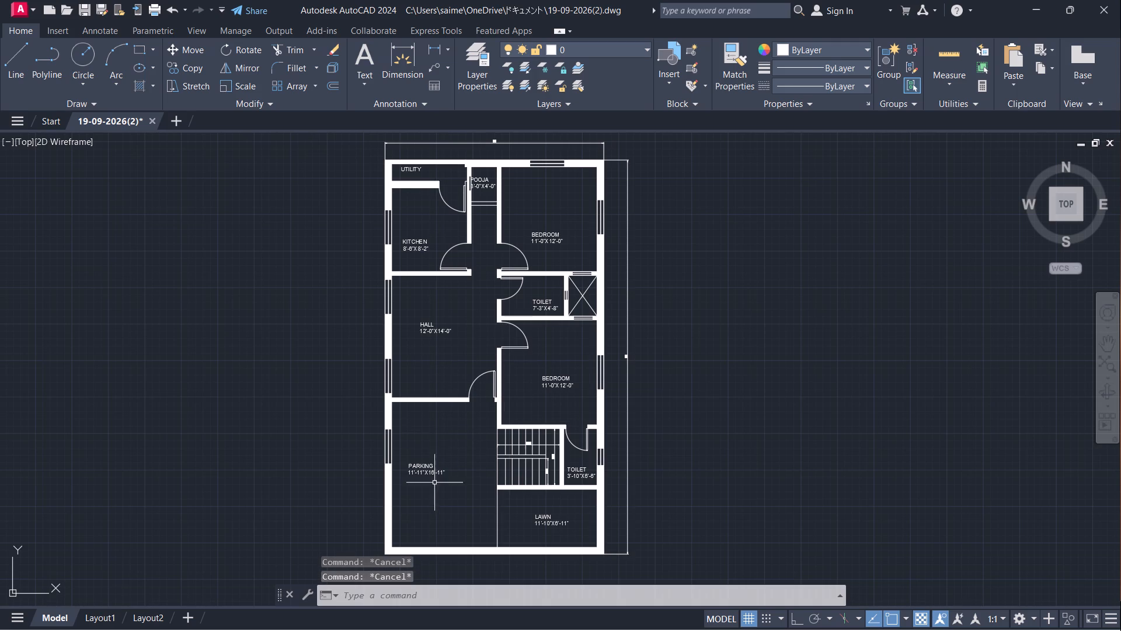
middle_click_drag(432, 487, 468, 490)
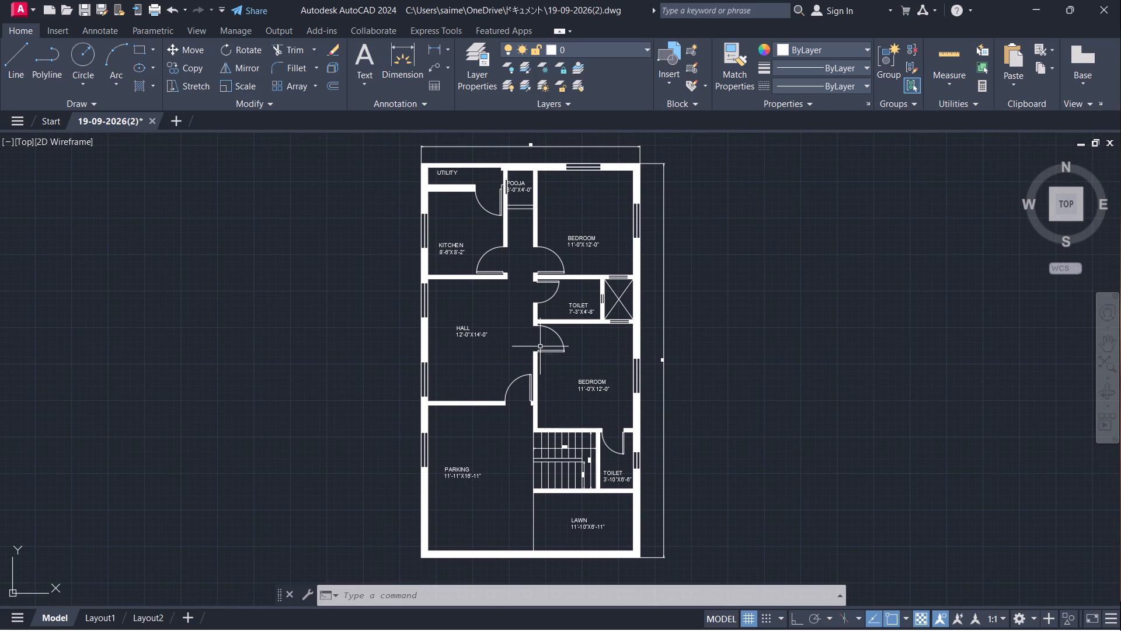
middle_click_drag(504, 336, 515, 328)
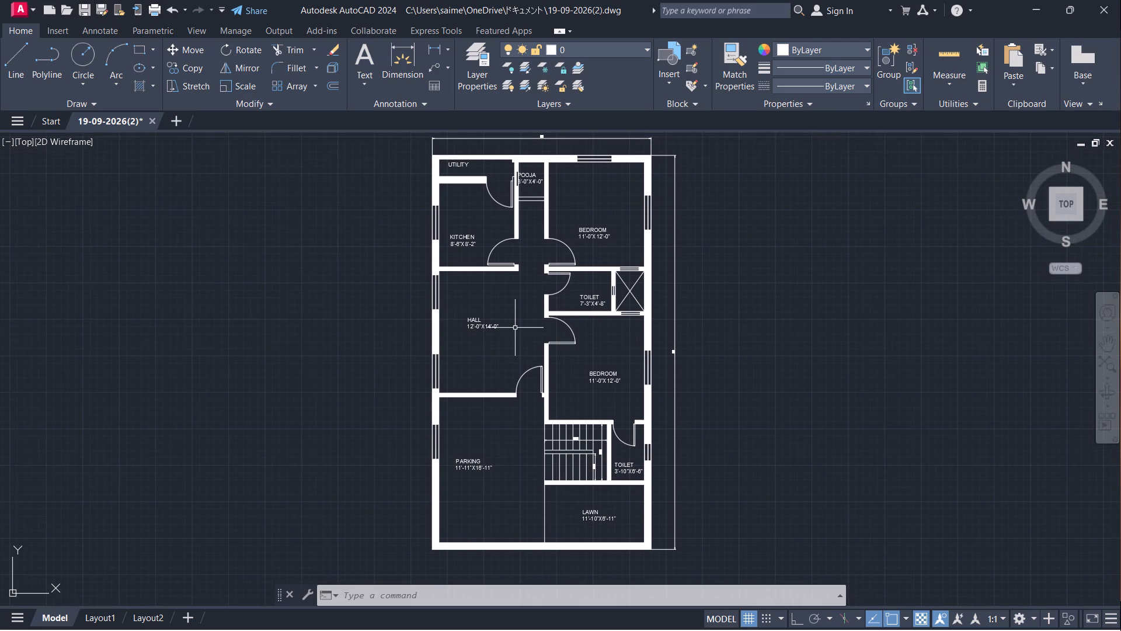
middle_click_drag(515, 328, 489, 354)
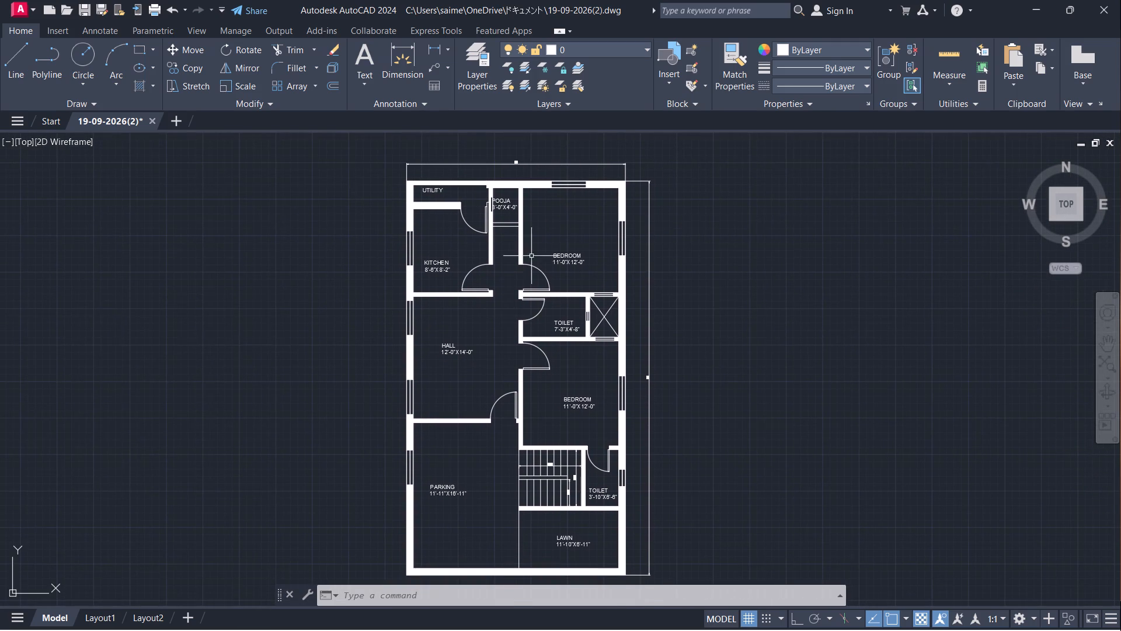
Move the POOJA 3'-0"X4'-0" room label slightly to the right, clear of the wall on the kitchen side.
scroll(532, 248, "up", 1)
scroll(475, 178, "up", 5)
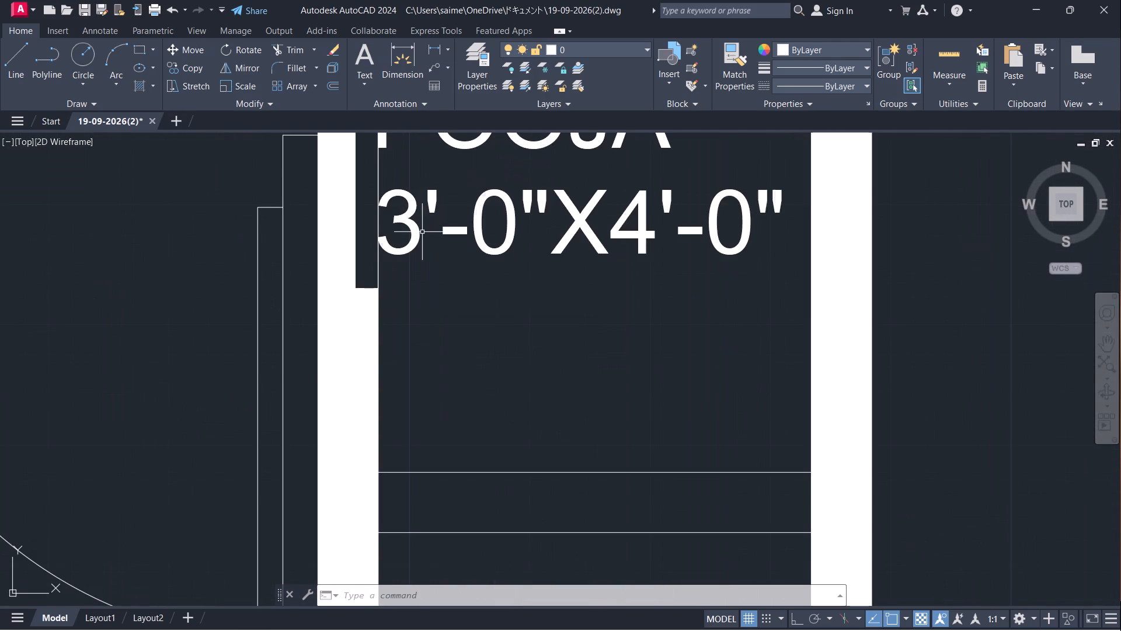
left_click(420, 234)
key("m")
key("Return")
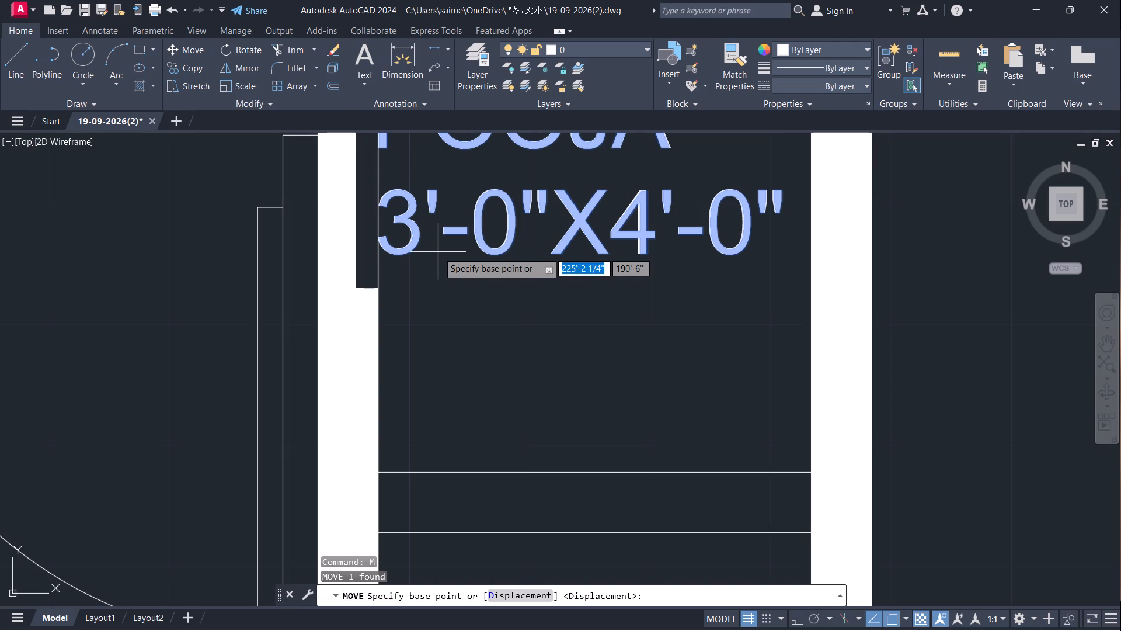
left_click(412, 241)
left_click(434, 247)
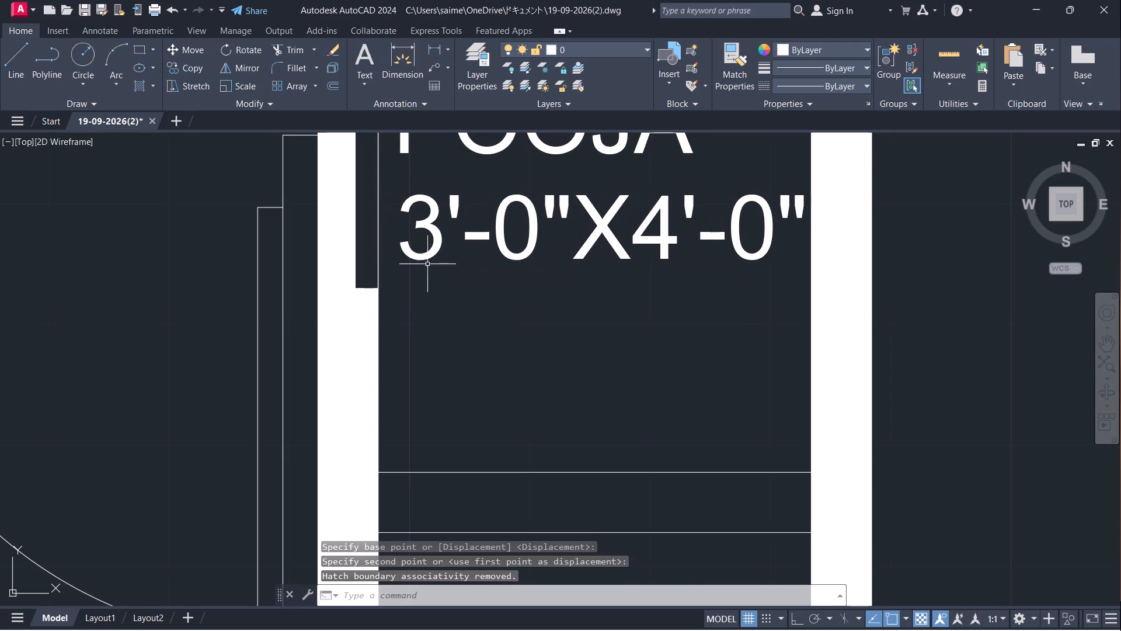
Delete the wall hatch around the pooja room that still has a gap where the label used to be.
left_click(338, 331)
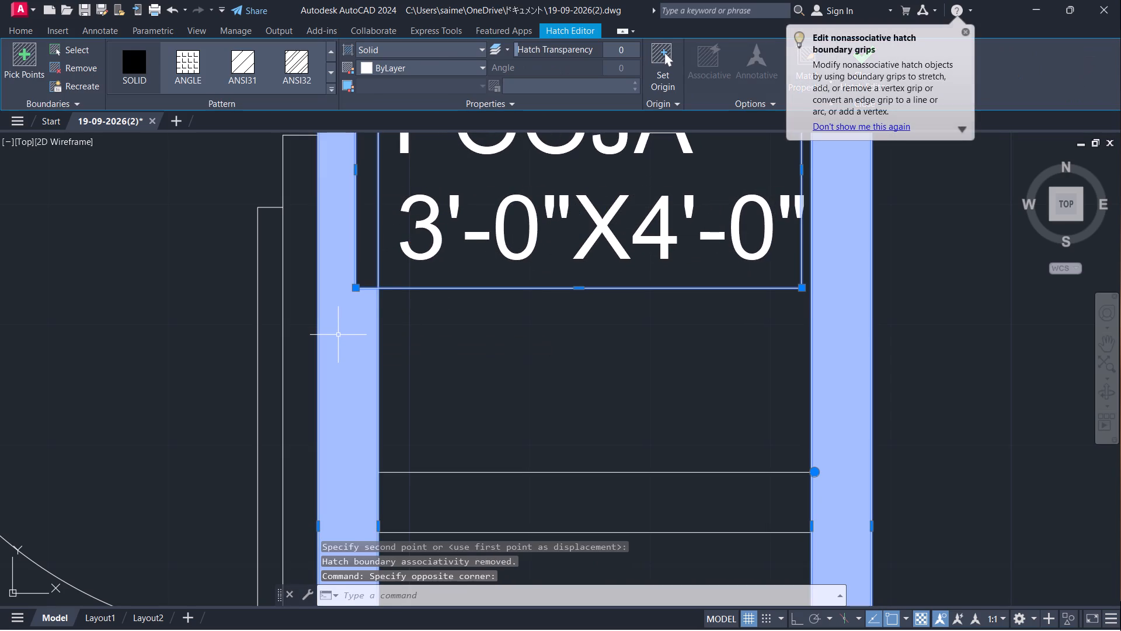
scroll(354, 335, "down", 2)
key("Escape")
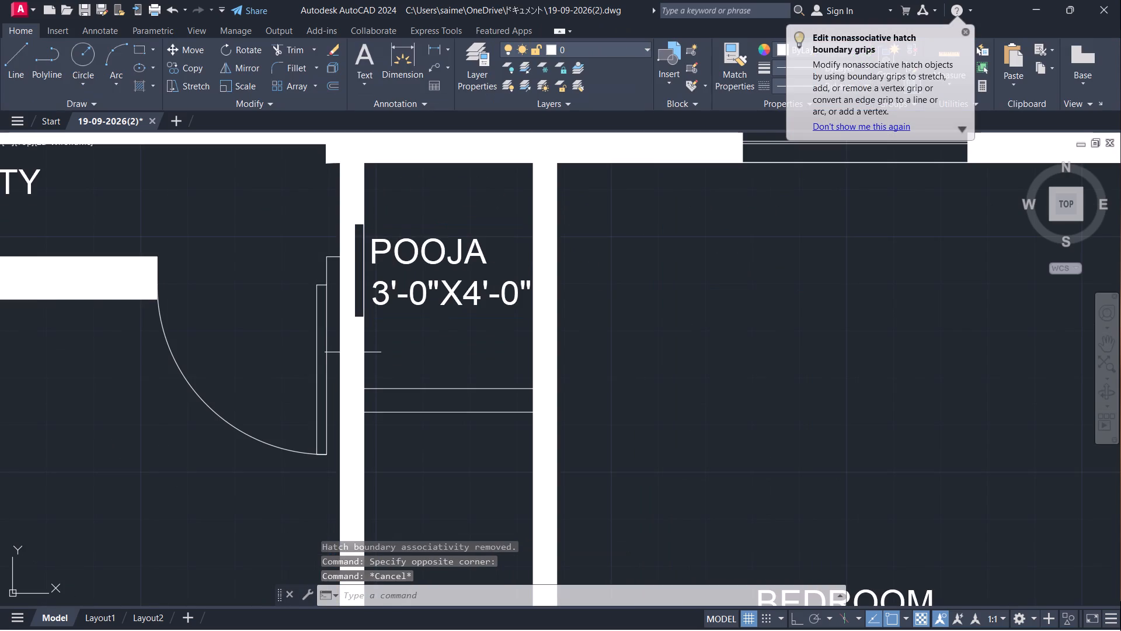
scroll(377, 333, "down", 4)
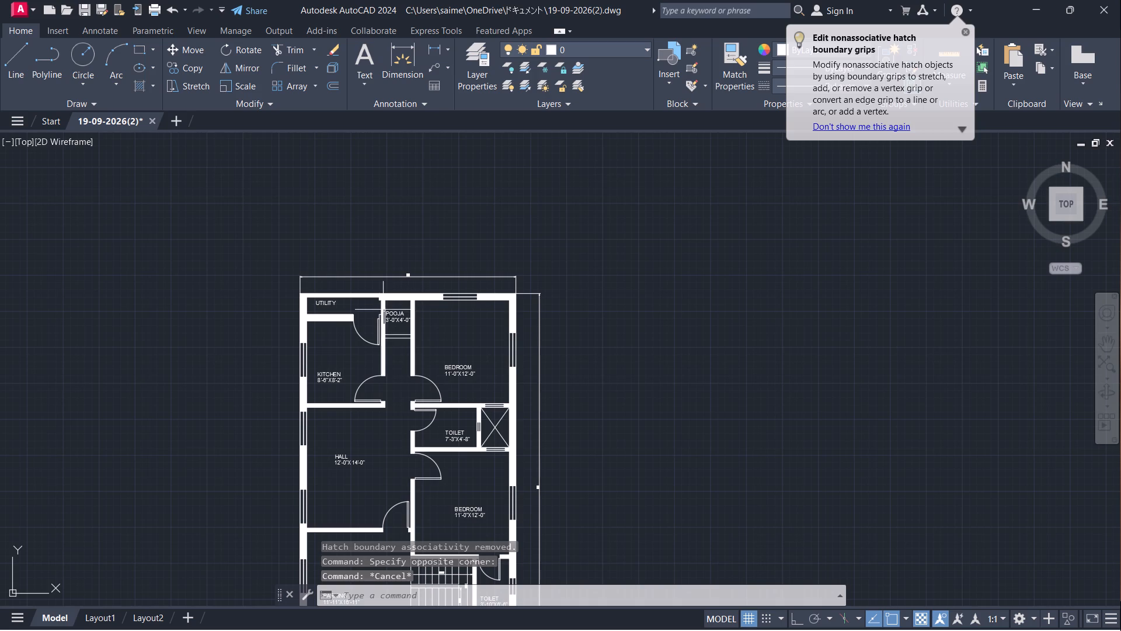
left_click(384, 305)
scroll(380, 313, "up", 3)
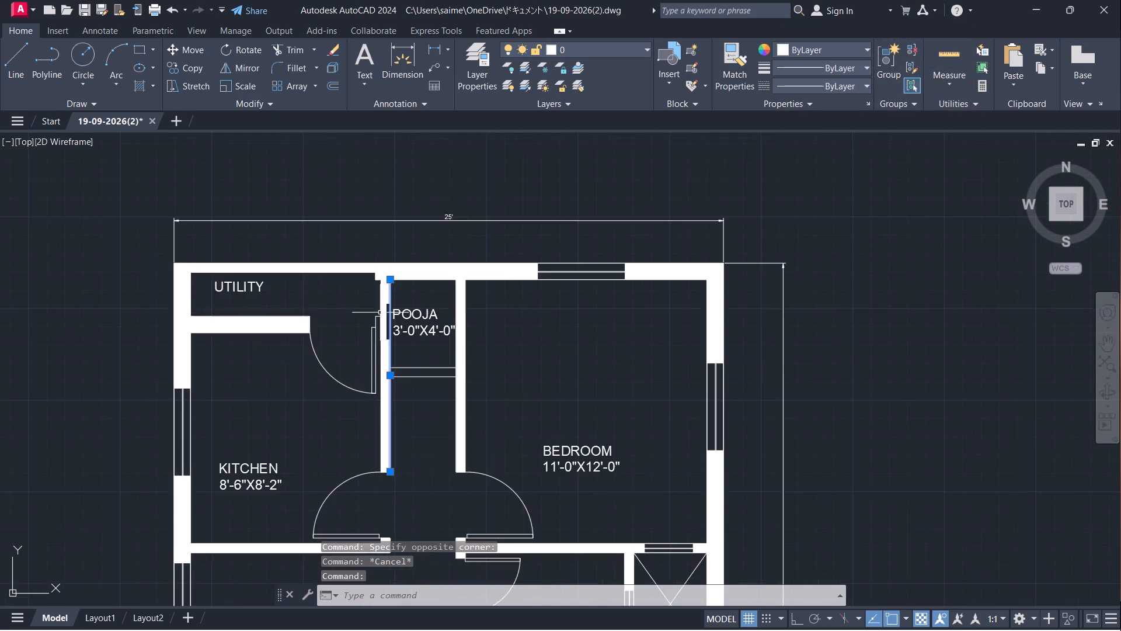
key("Escape")
left_click(385, 280)
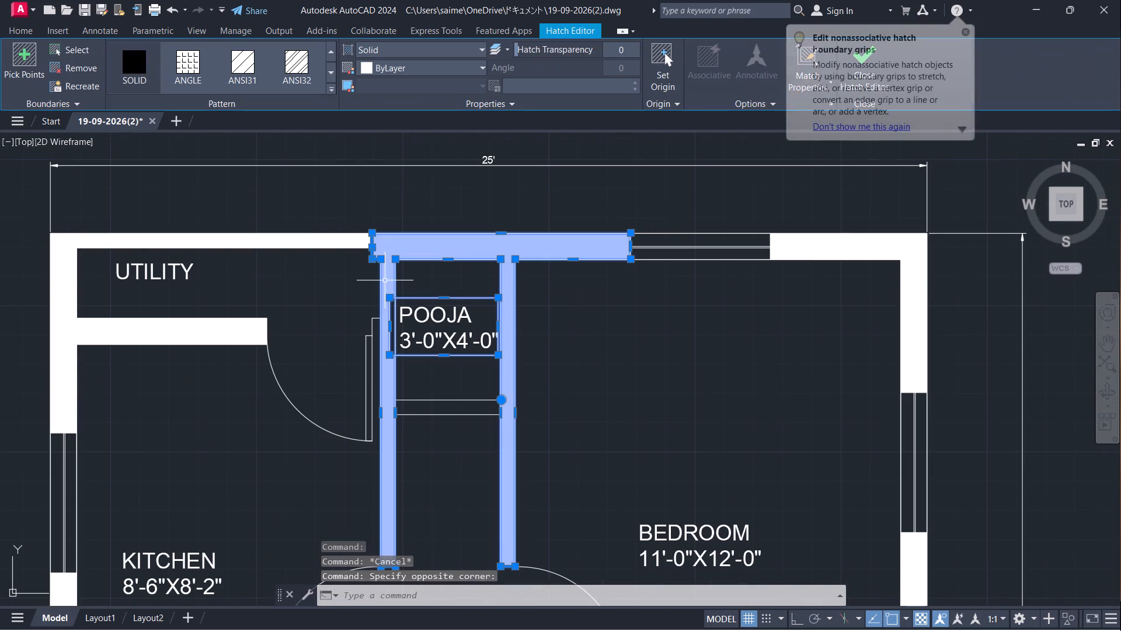
key("Delete")
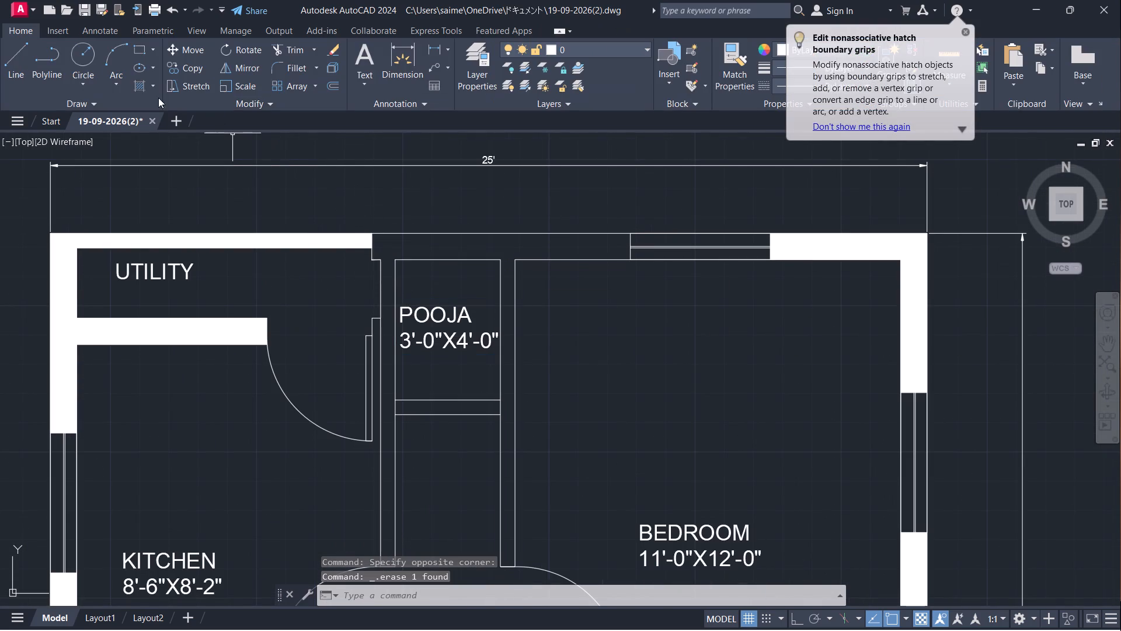
Hatch the pooja room walls and the adjoining top outer wall up to the bedroom window with the SOLID pattern.
left_click(141, 88)
left_click(133, 61)
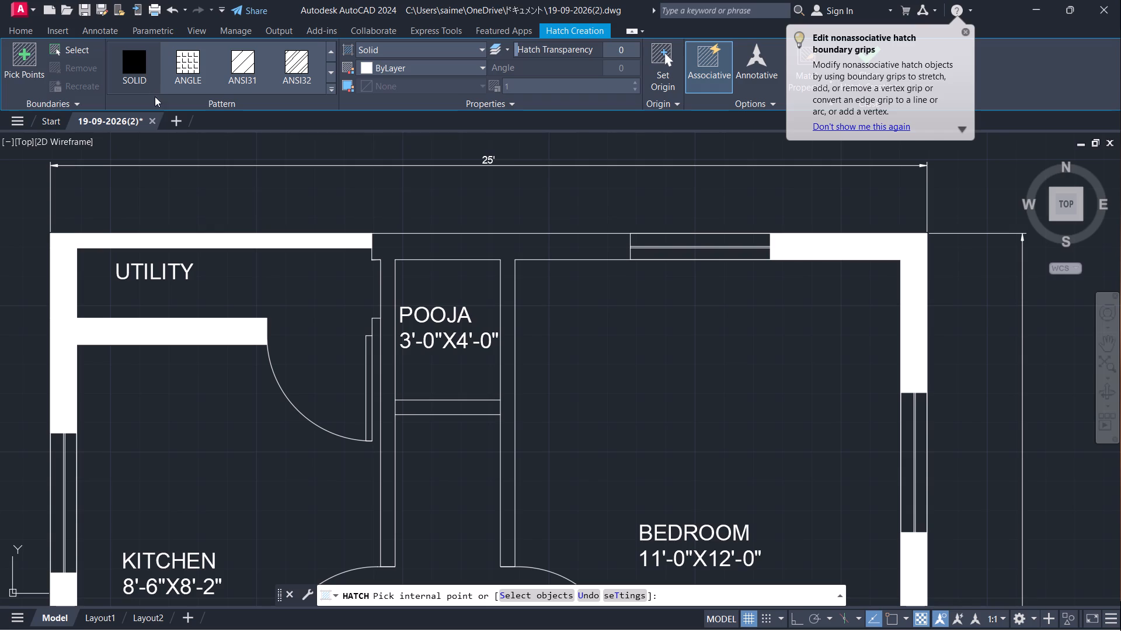
double_click(145, 67)
left_click(449, 244)
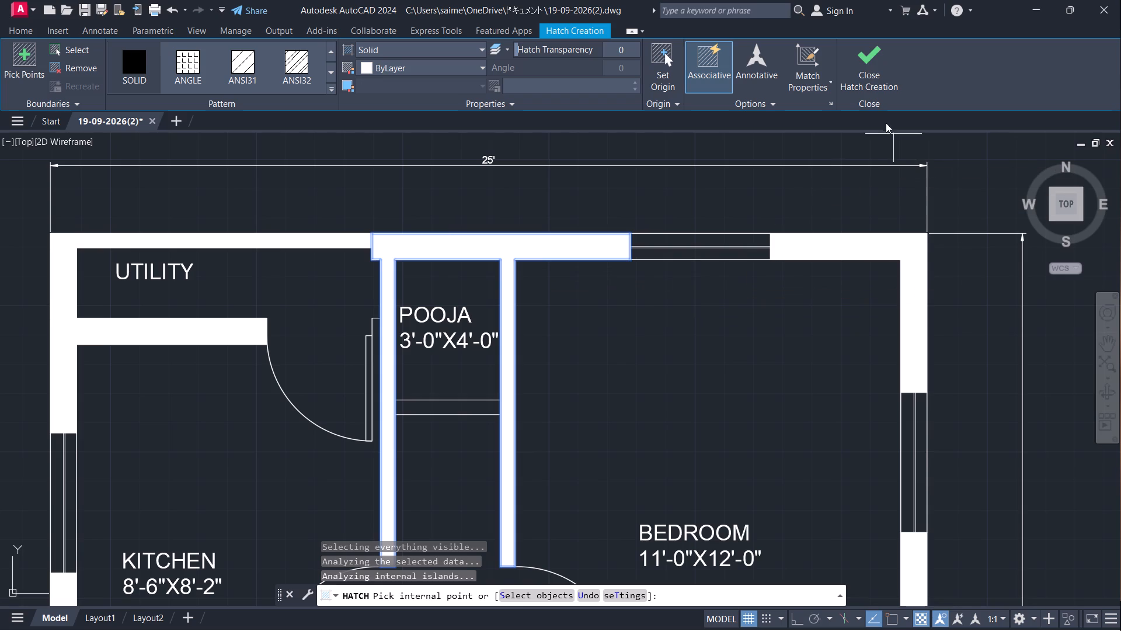
left_click(861, 71)
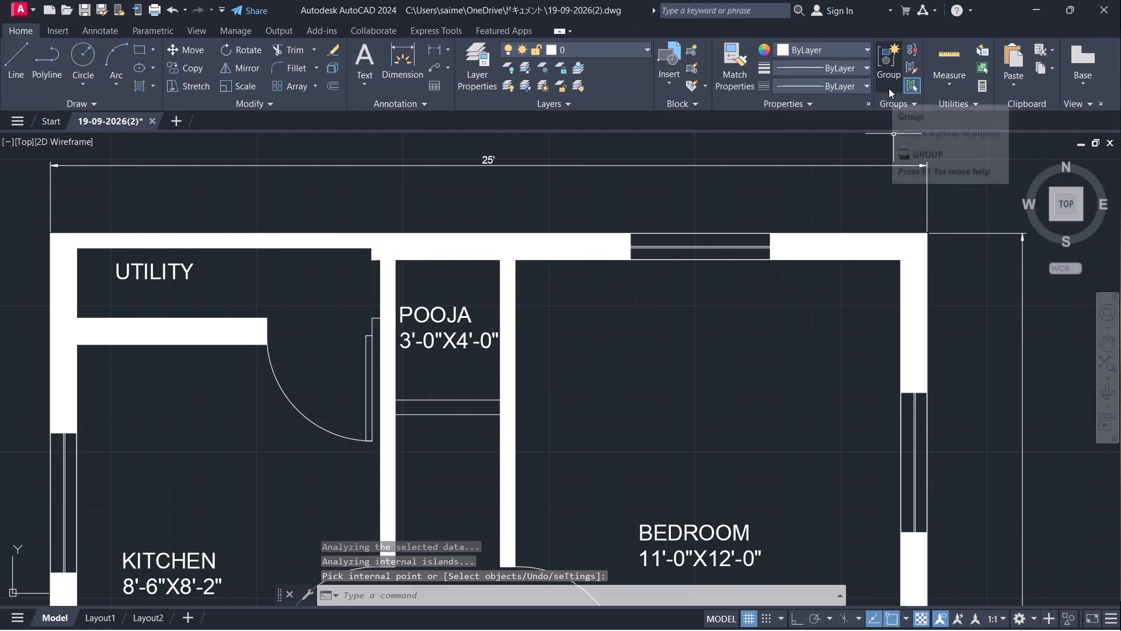
key("Escape")
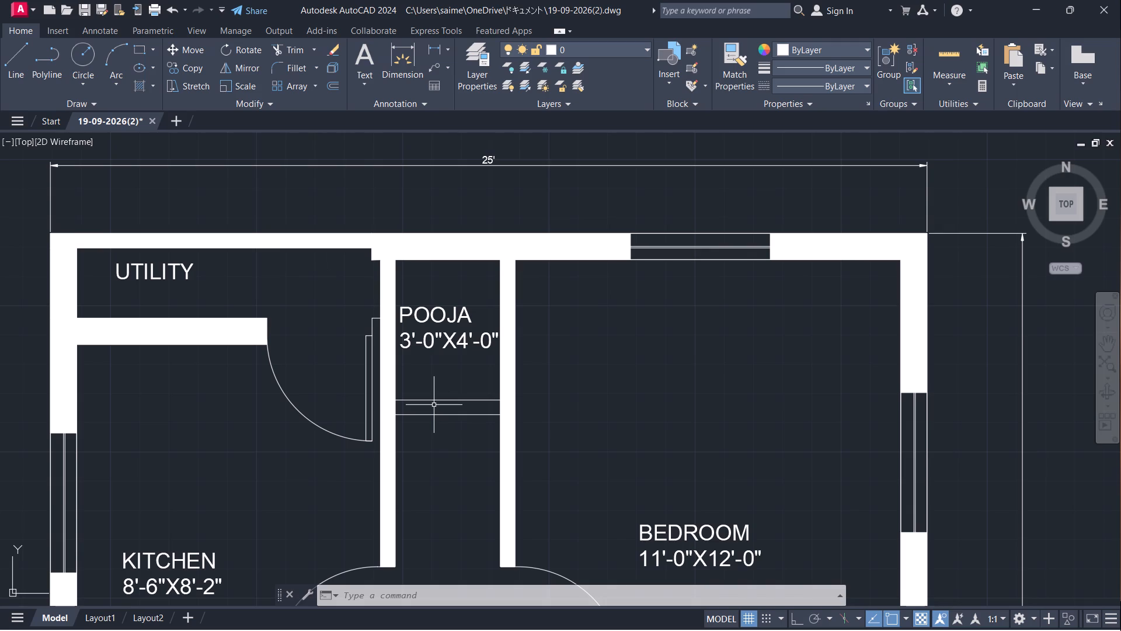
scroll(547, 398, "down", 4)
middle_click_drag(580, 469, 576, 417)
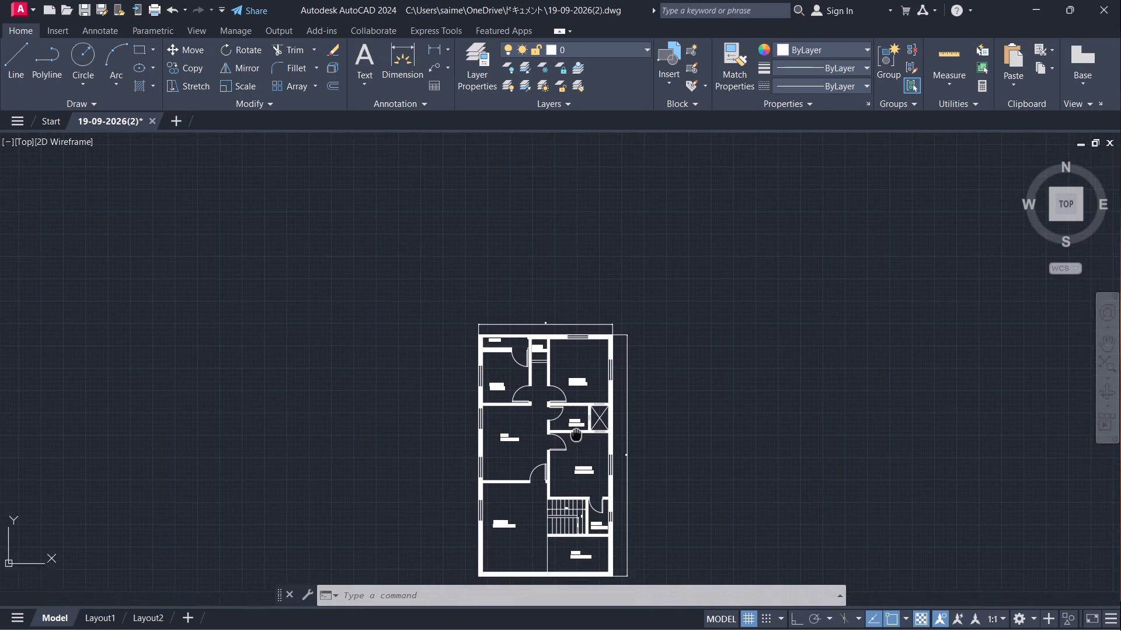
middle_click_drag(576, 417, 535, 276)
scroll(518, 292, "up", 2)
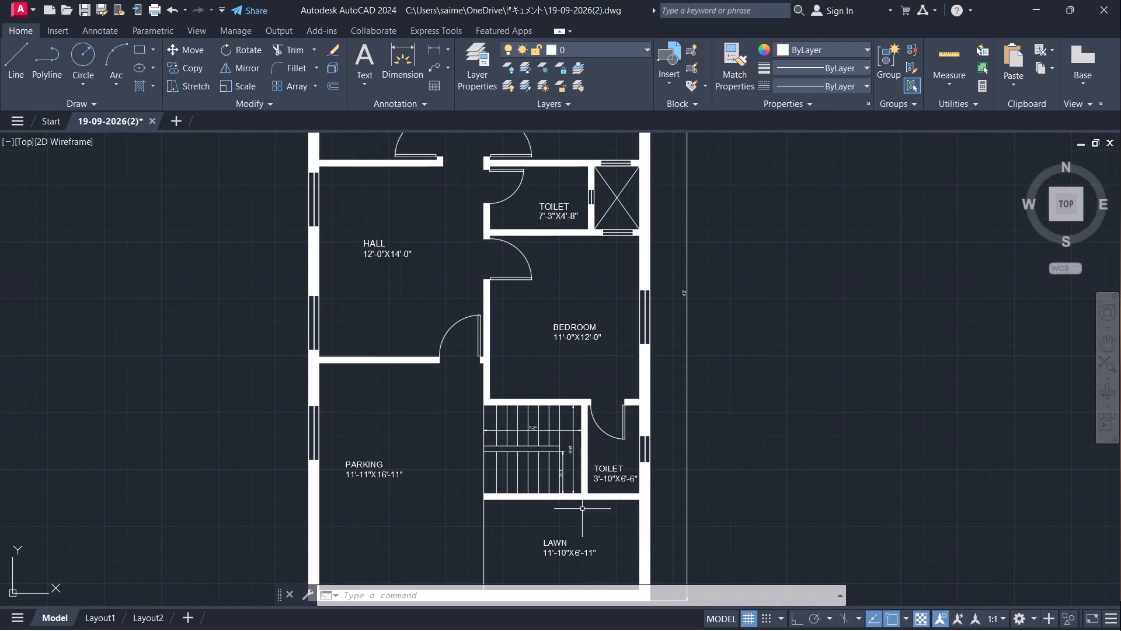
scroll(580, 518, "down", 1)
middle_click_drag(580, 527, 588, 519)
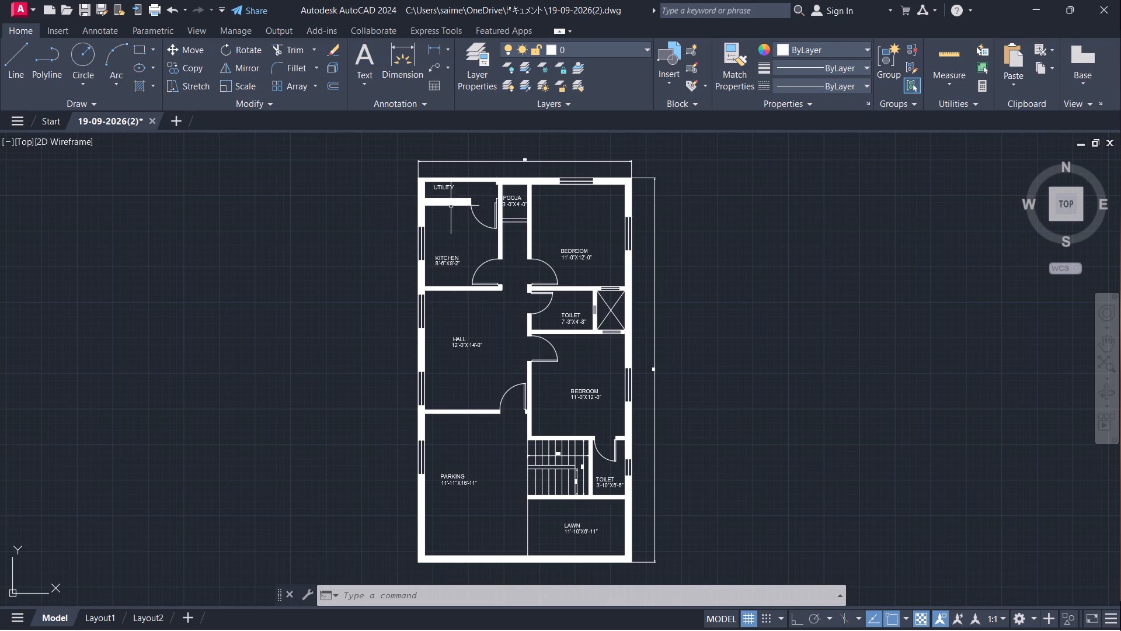
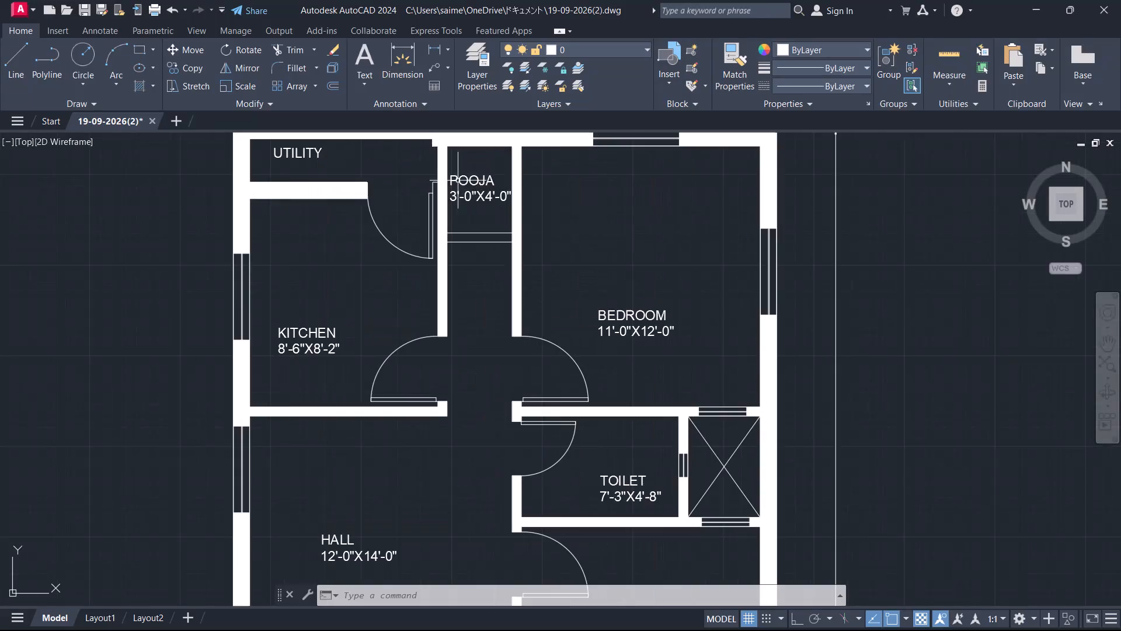
Delete the 3'-1" vertical dimension beside the lower flight of the staircase.
scroll(502, 206, "down", 2)
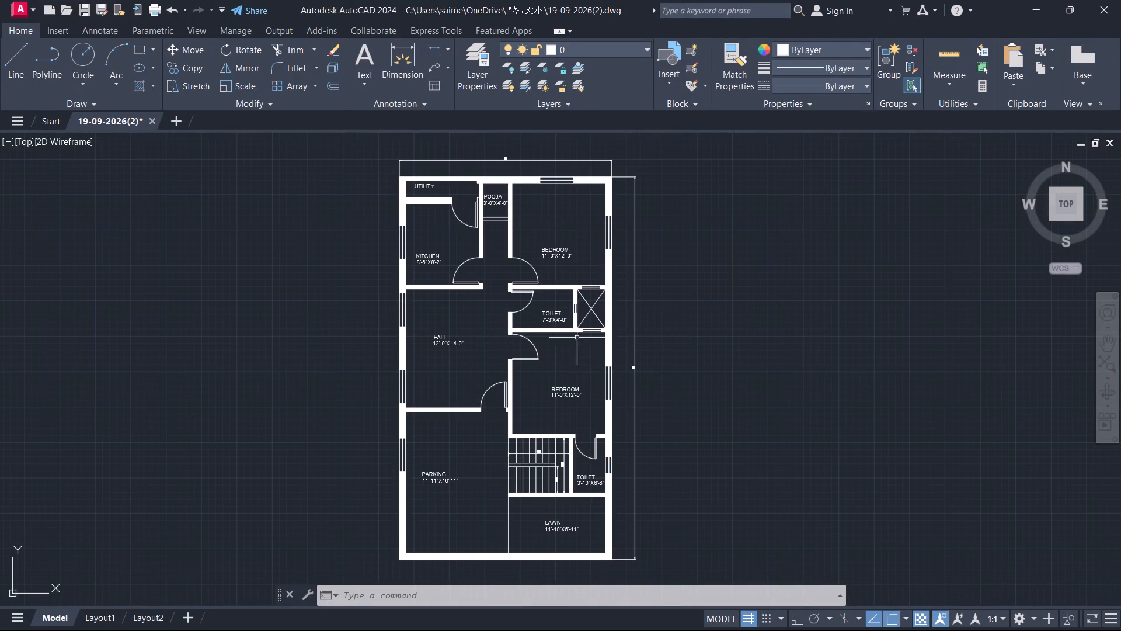
scroll(587, 448, "up", 2)
middle_click_drag(520, 506, 548, 387)
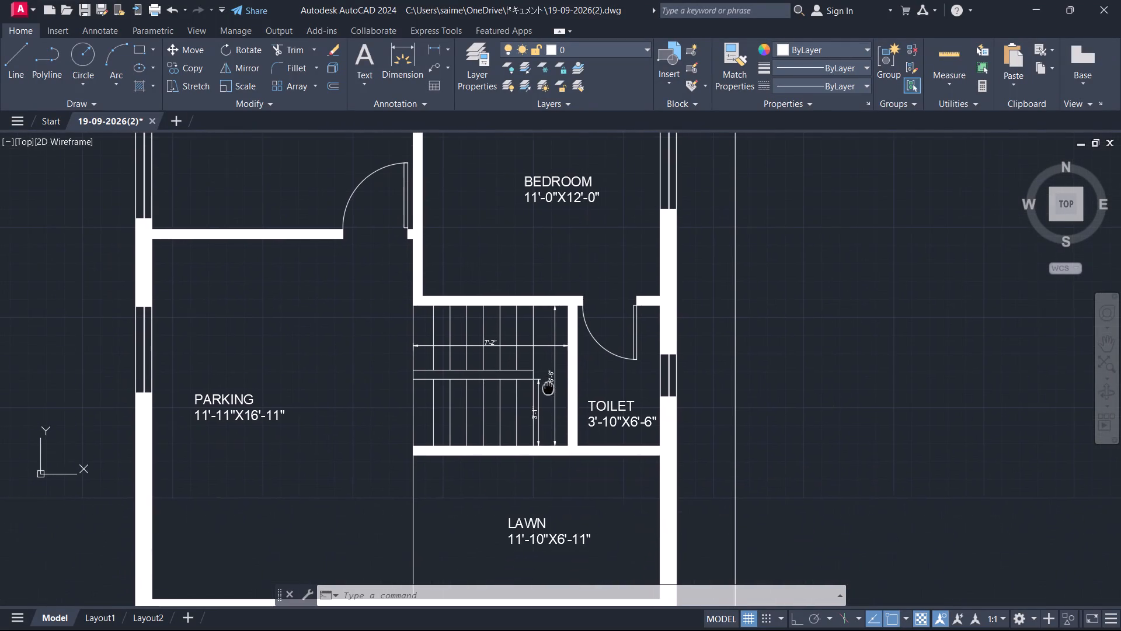
scroll(530, 405, "up", 2)
left_click(549, 410)
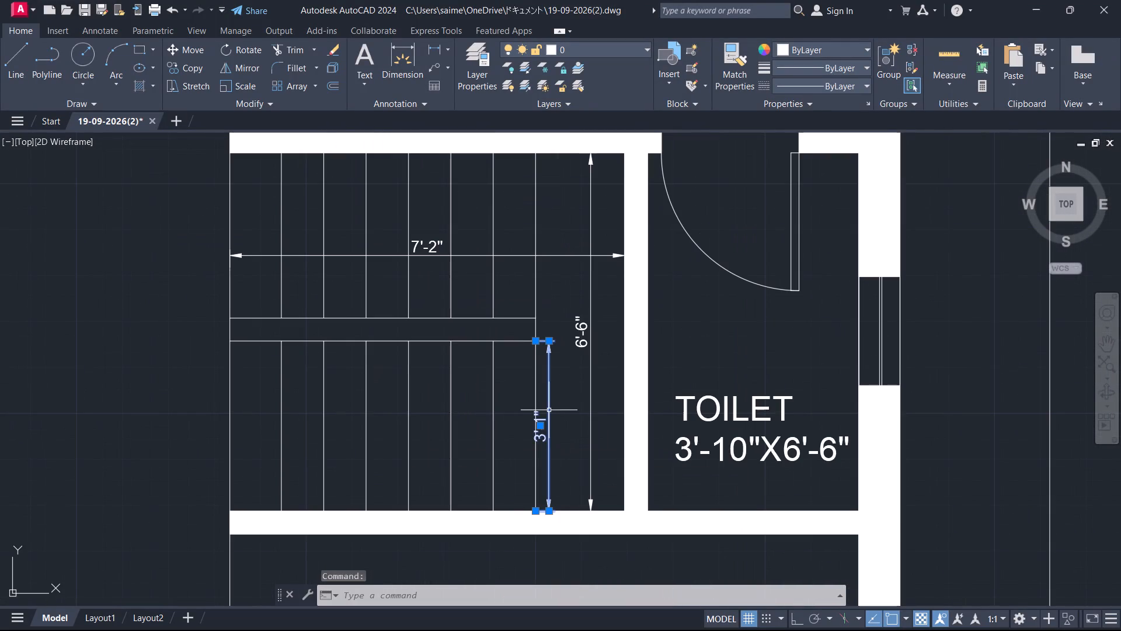
key("Delete")
Look over the parking, staircase and lawn area and the whole floor plan for remaining drafting errors.
scroll(551, 391, "down", 3)
middle_click_drag(379, 452, 382, 451)
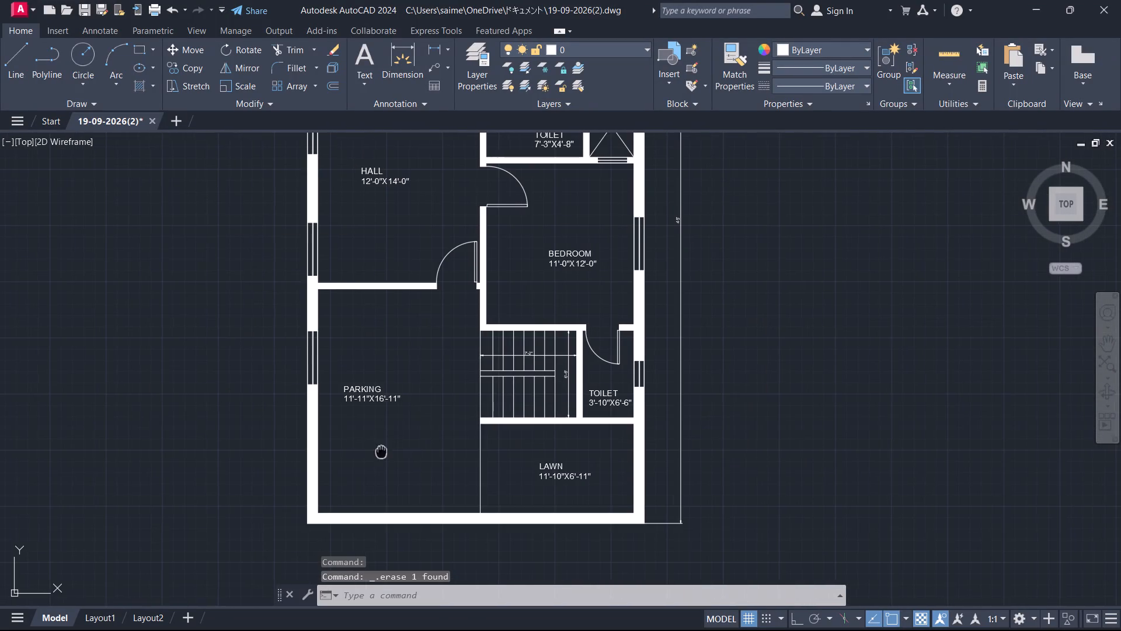
middle_click_drag(382, 451, 424, 440)
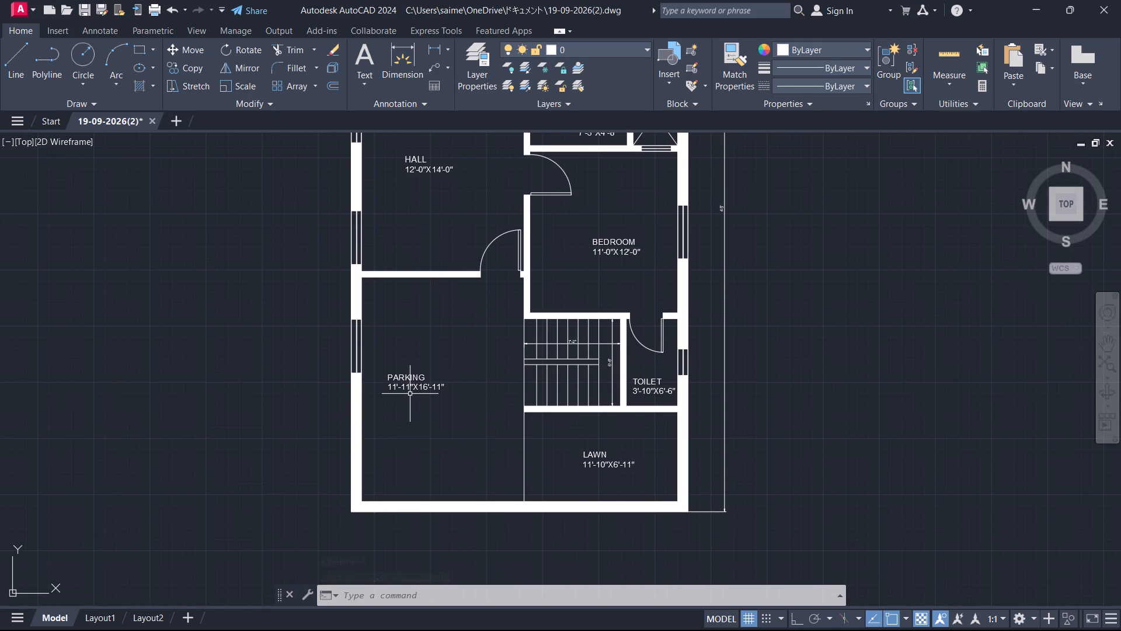
middle_click_drag(474, 418, 474, 418)
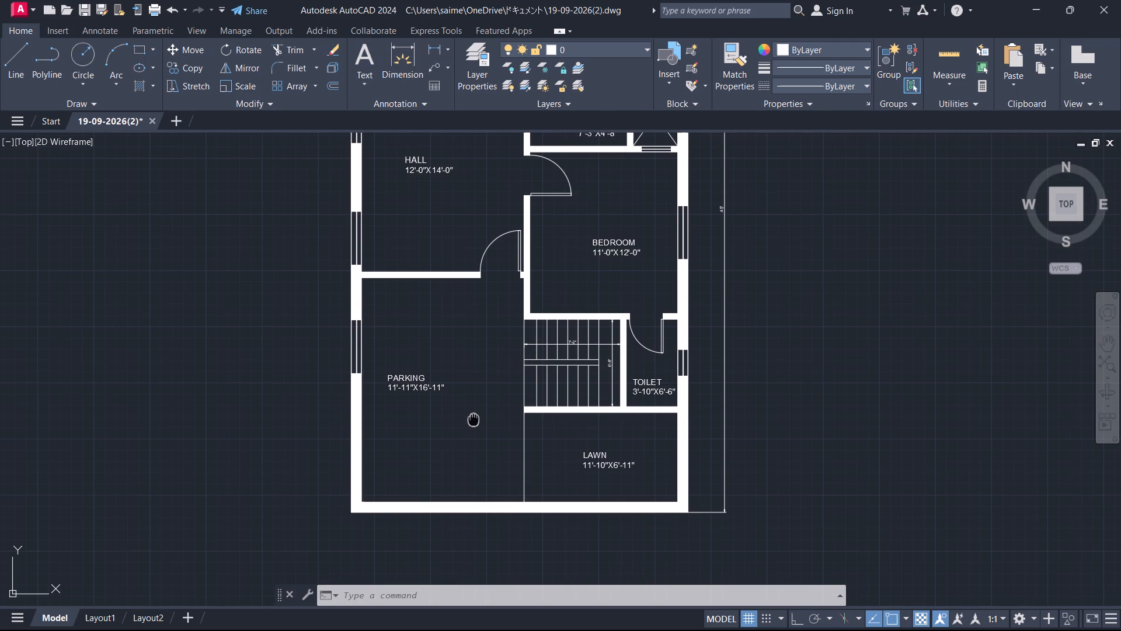
middle_click_drag(474, 418, 479, 481)
scroll(481, 480, "down", 1)
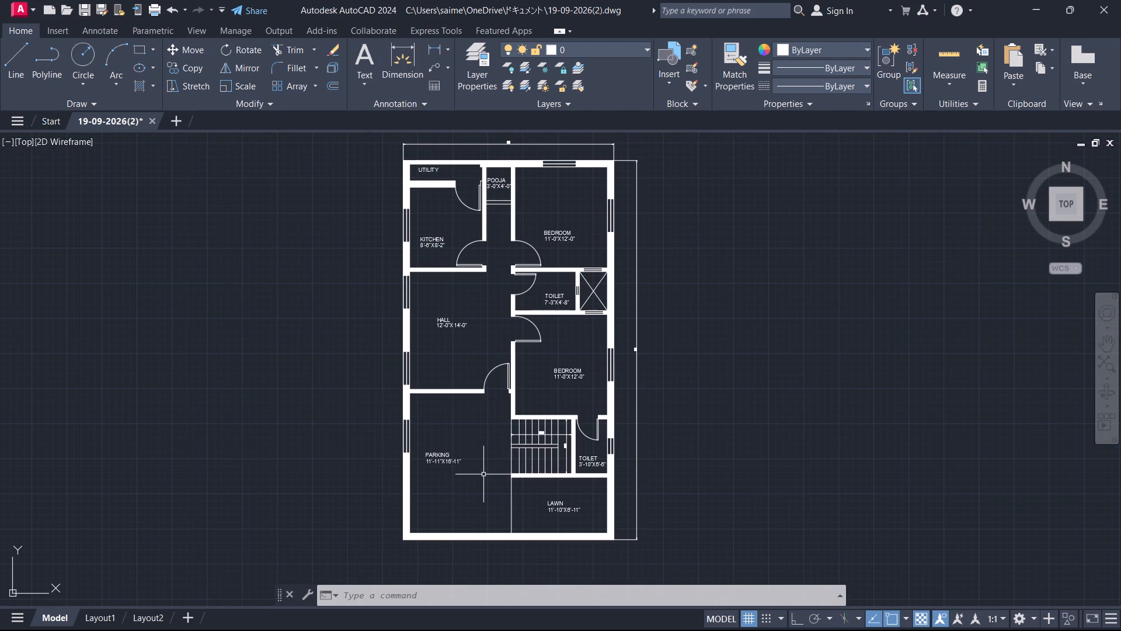
middle_click_drag(583, 414, 599, 417)
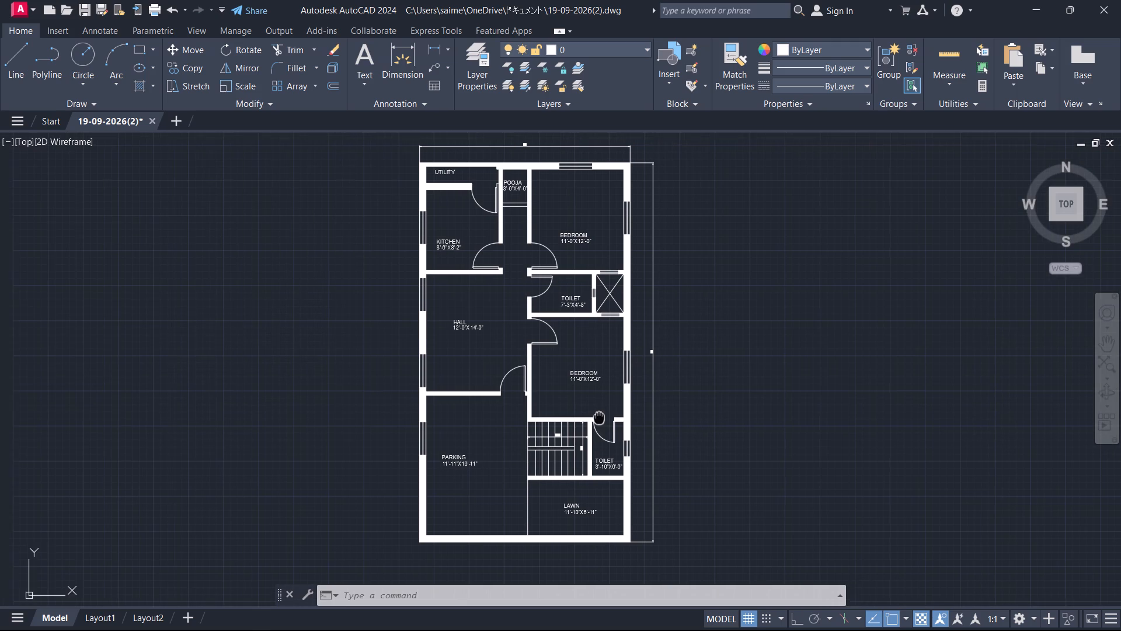
middle_click_drag(599, 417, 600, 425)
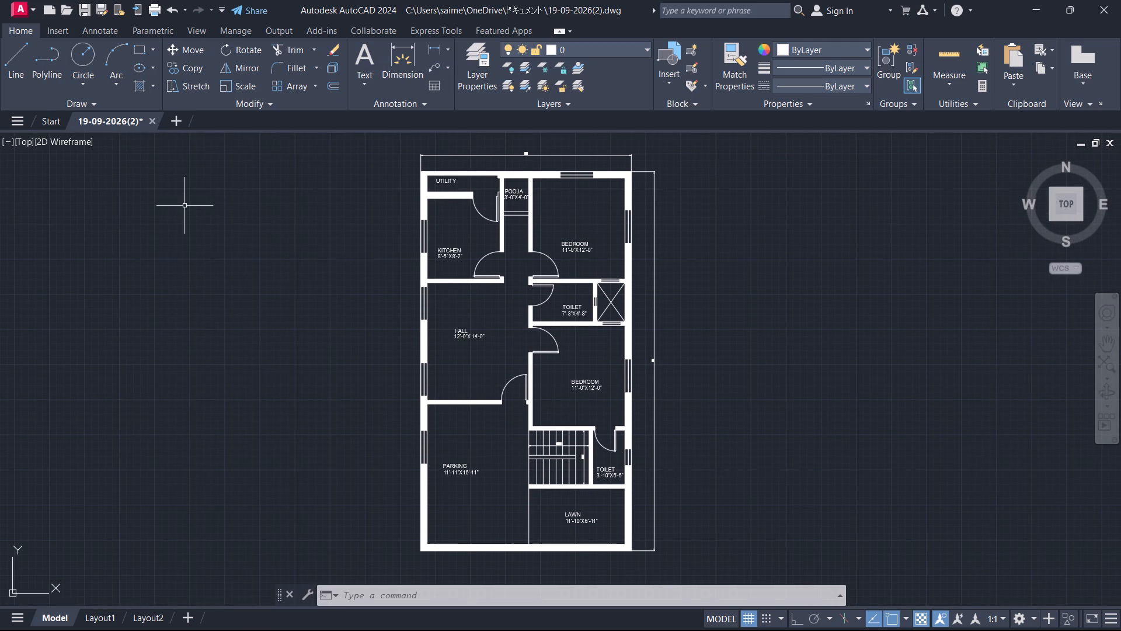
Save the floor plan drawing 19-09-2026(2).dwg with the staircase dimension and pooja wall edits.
left_click(13, 120)
left_click(50, 259)
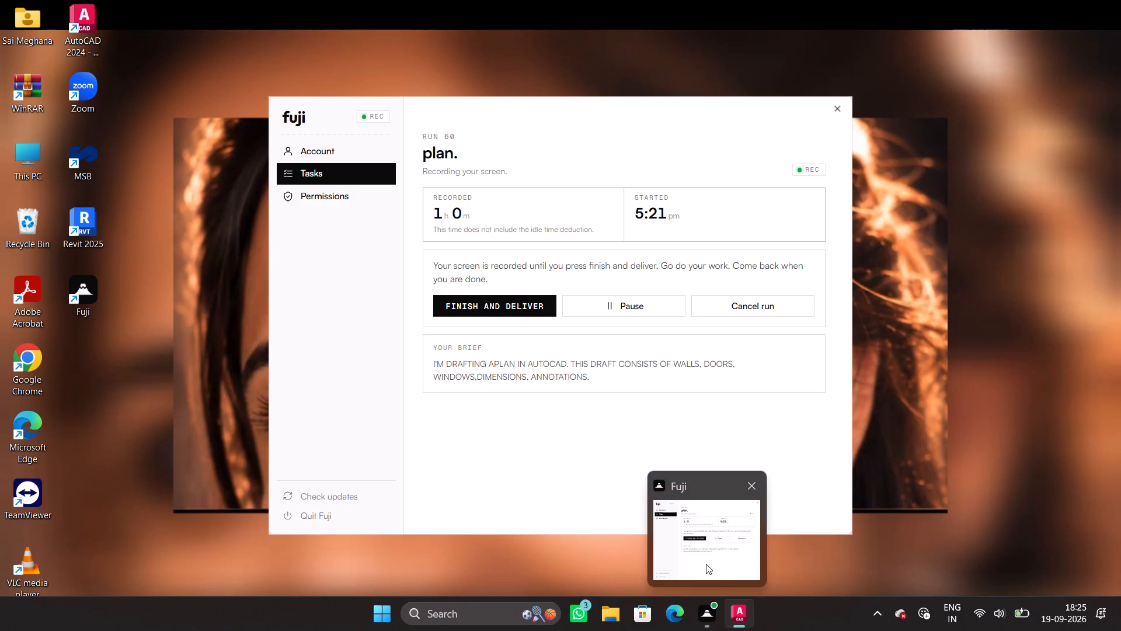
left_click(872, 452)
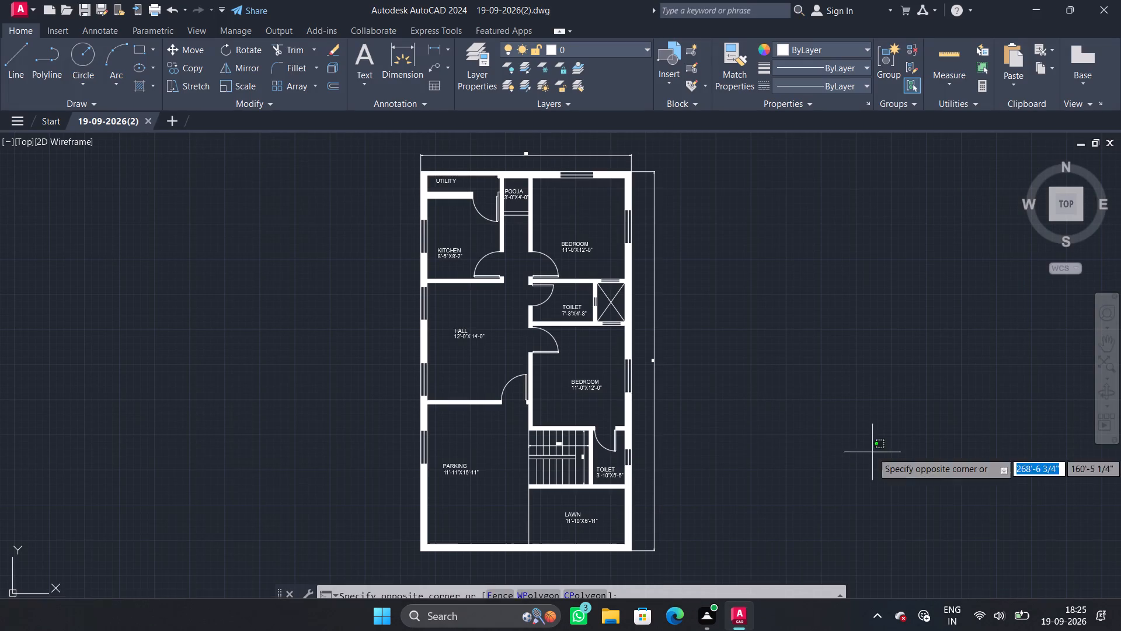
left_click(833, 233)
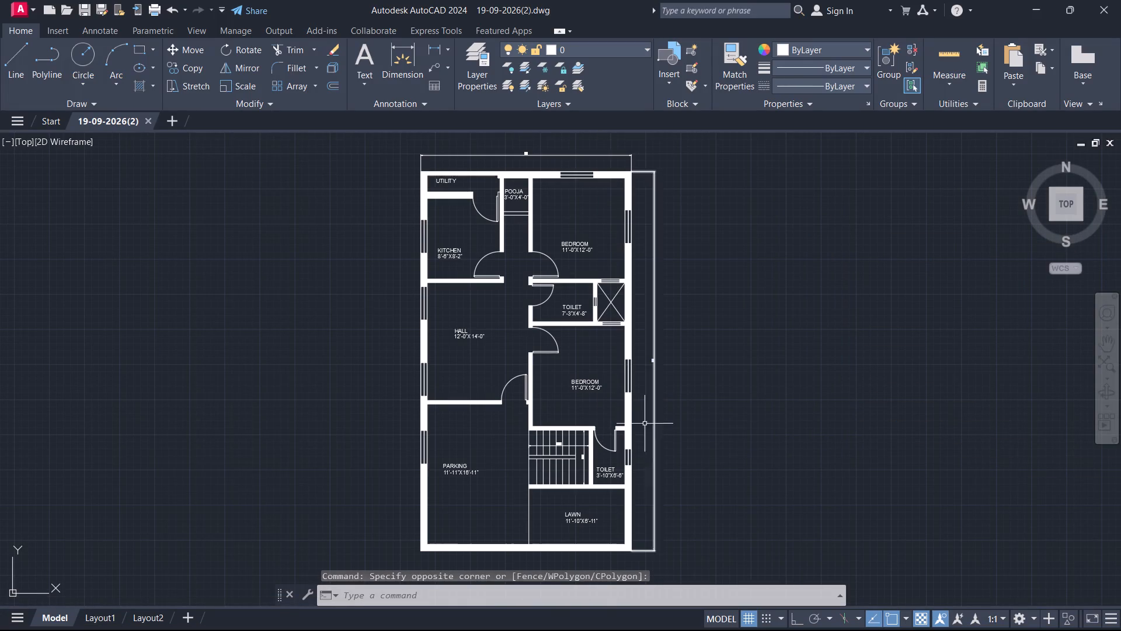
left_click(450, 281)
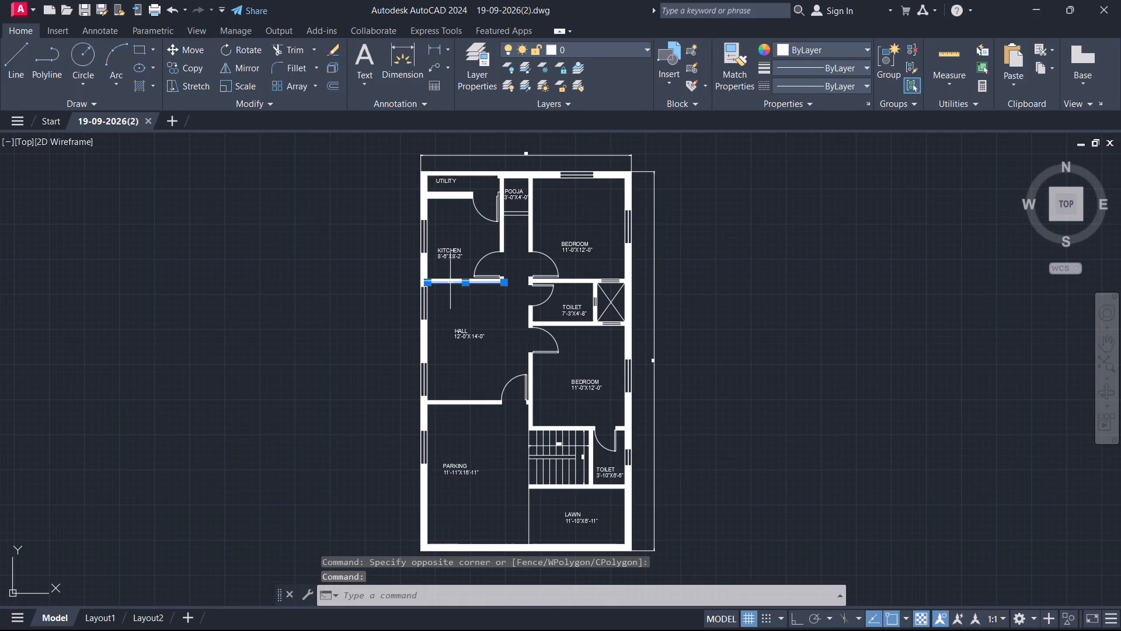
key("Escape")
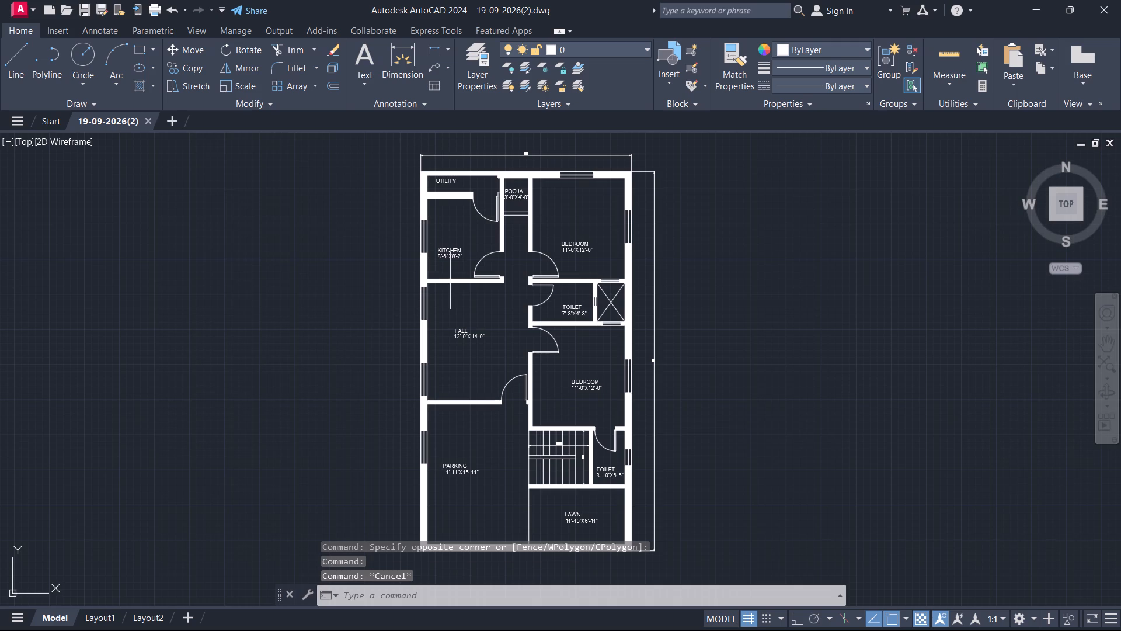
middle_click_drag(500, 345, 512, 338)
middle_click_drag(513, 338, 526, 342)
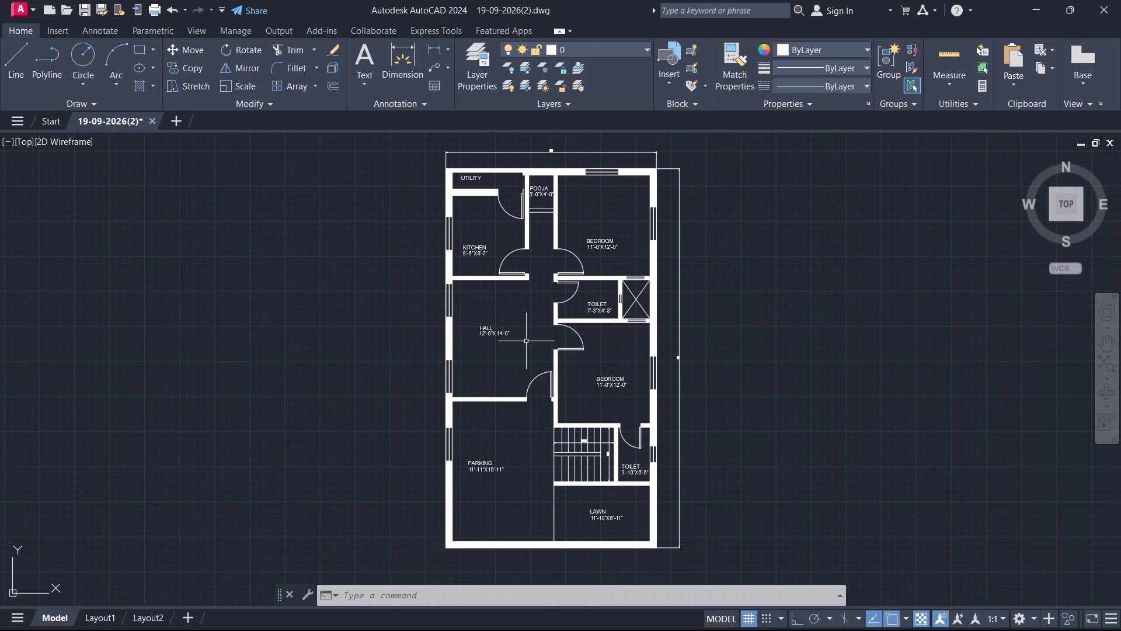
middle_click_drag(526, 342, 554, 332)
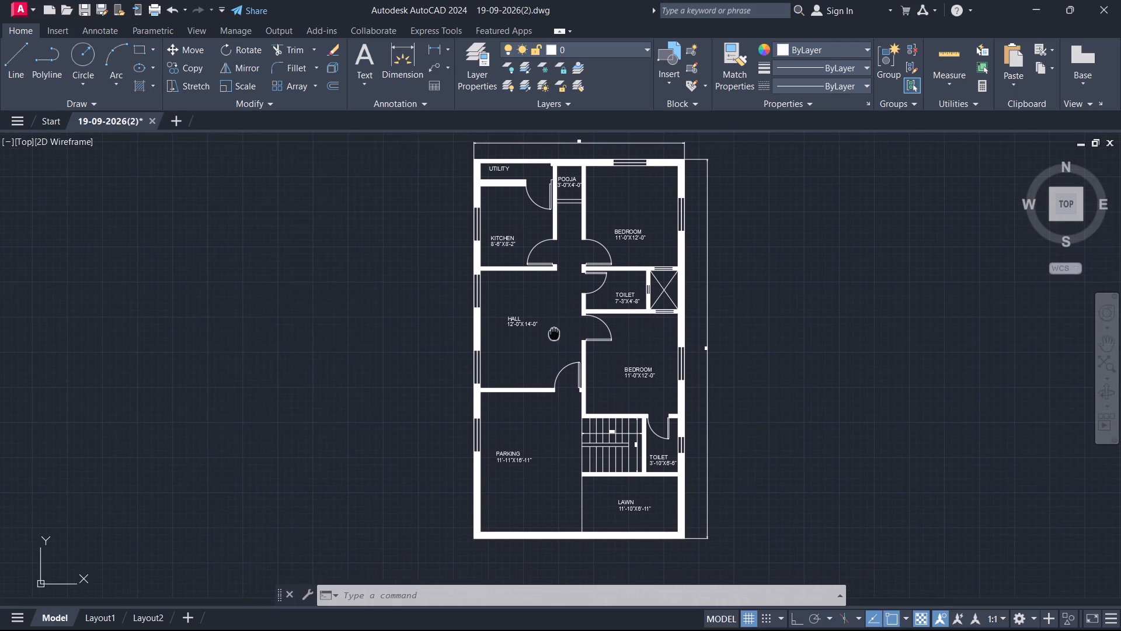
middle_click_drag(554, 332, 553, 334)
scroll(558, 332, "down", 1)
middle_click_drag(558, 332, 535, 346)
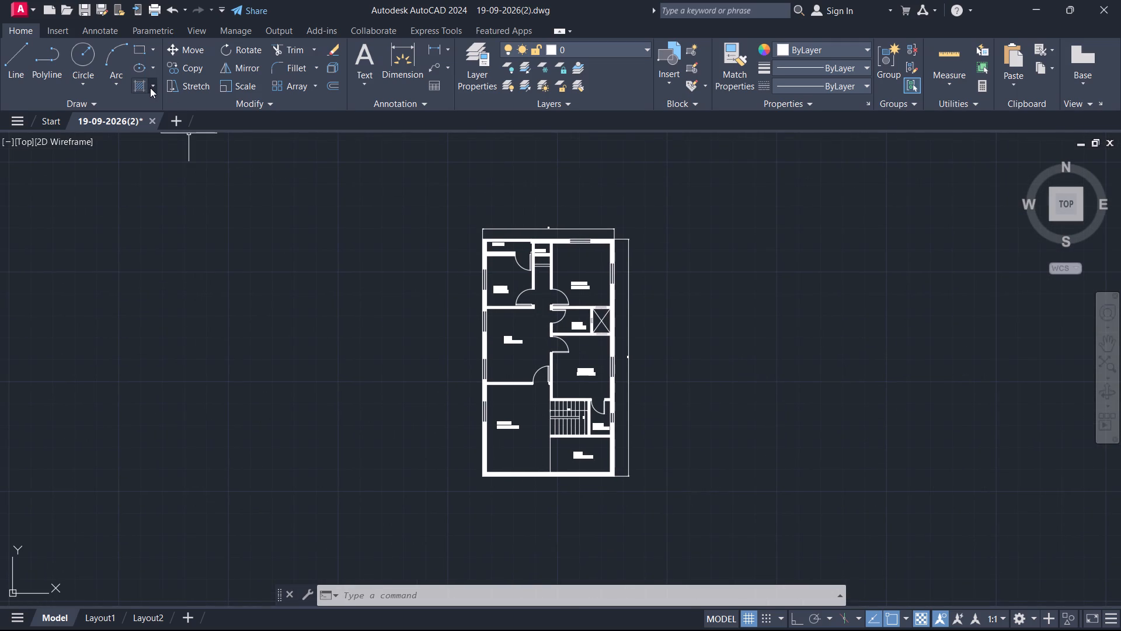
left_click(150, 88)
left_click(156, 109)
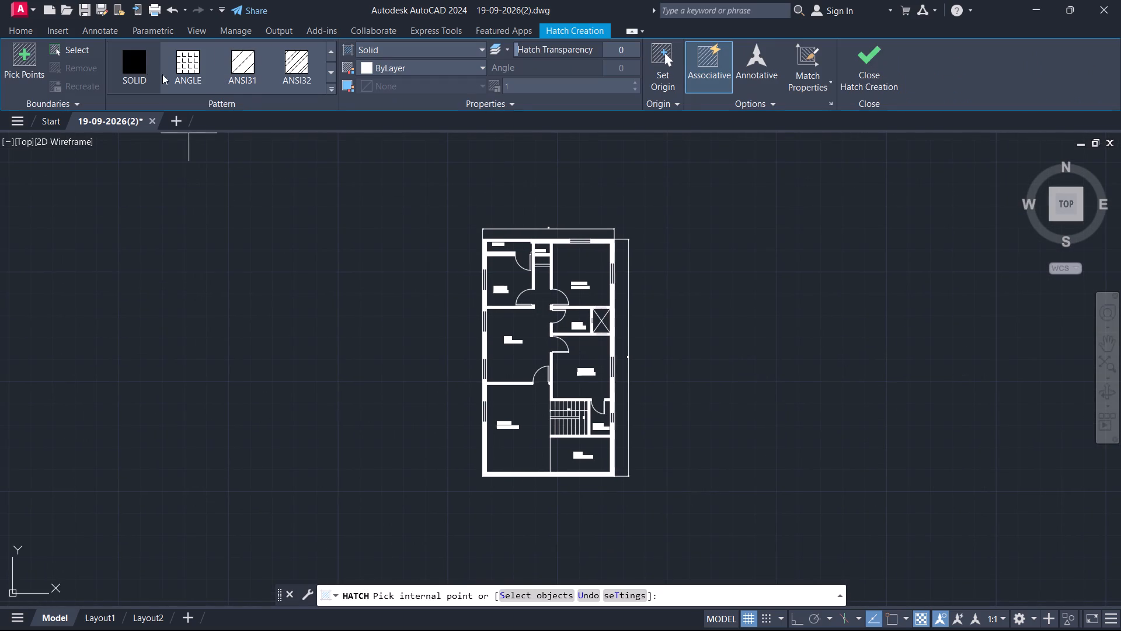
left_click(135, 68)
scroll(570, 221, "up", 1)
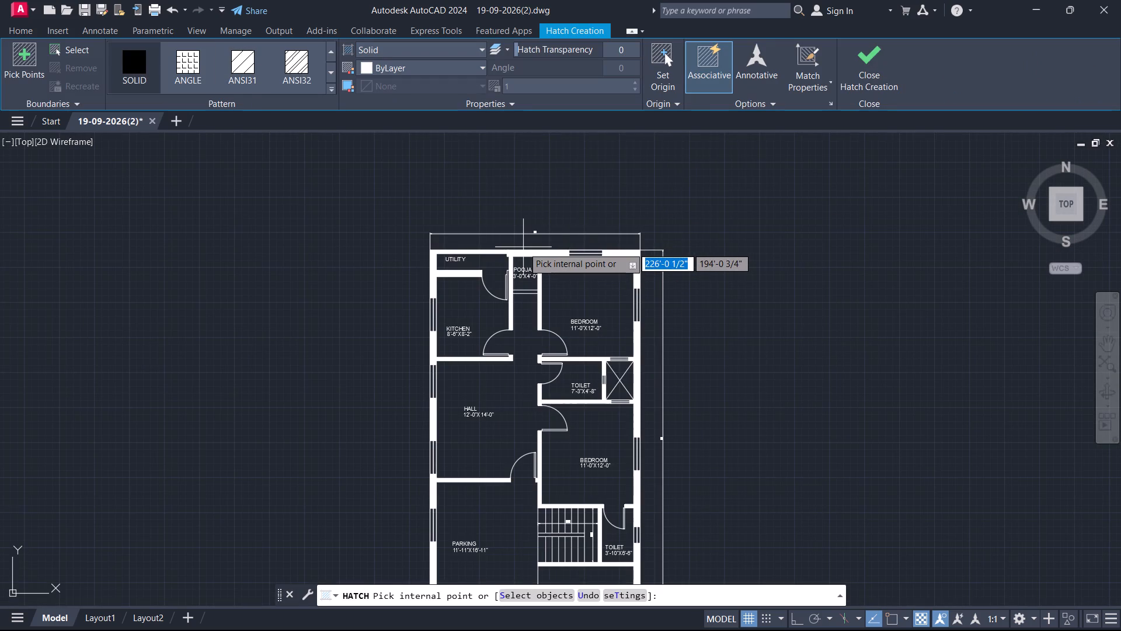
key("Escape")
Draw a short horizontal line closing the bottom of the small door jamb between the kitchen/utility door and the pooja wall.
scroll(501, 274, "up", 4)
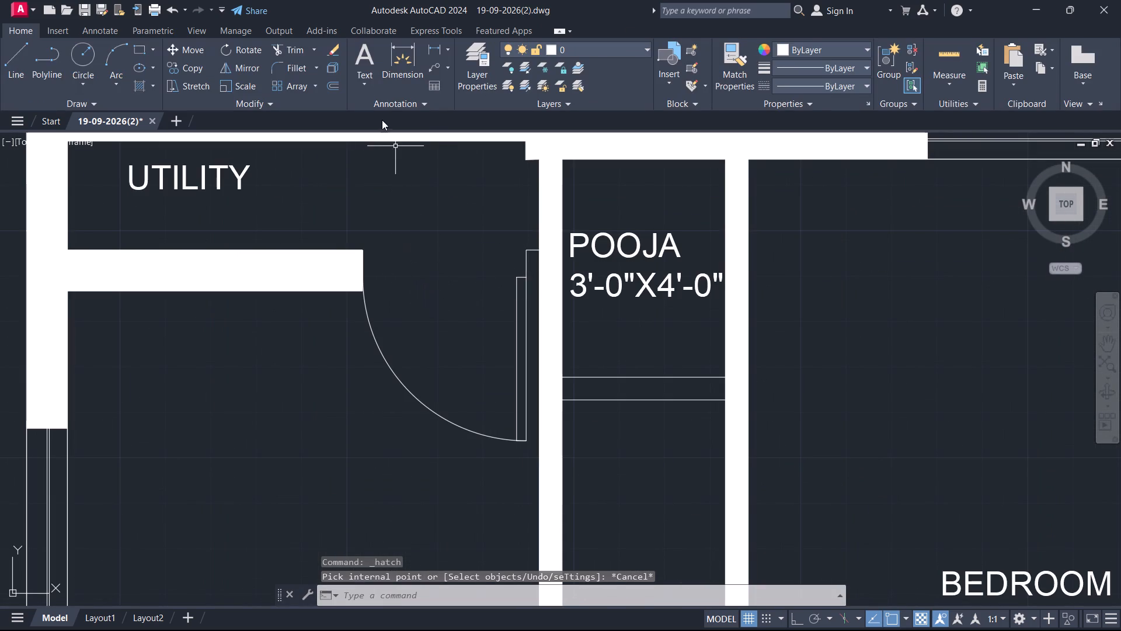
key("l")
key("Return")
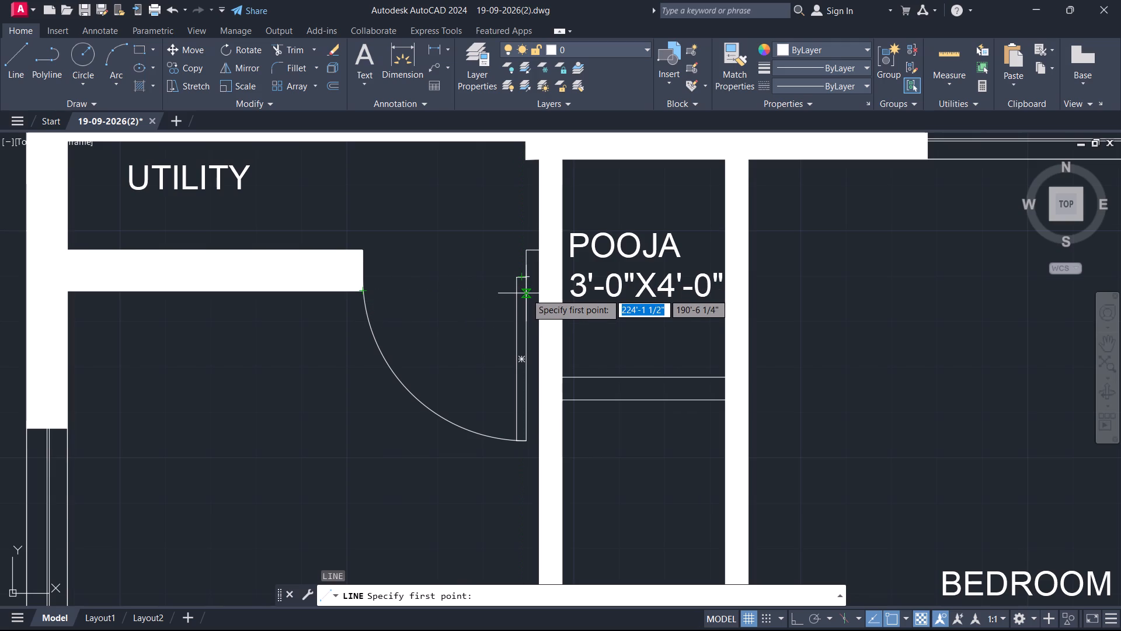
scroll(527, 291, "up", 4)
scroll(511, 290, "down", 2)
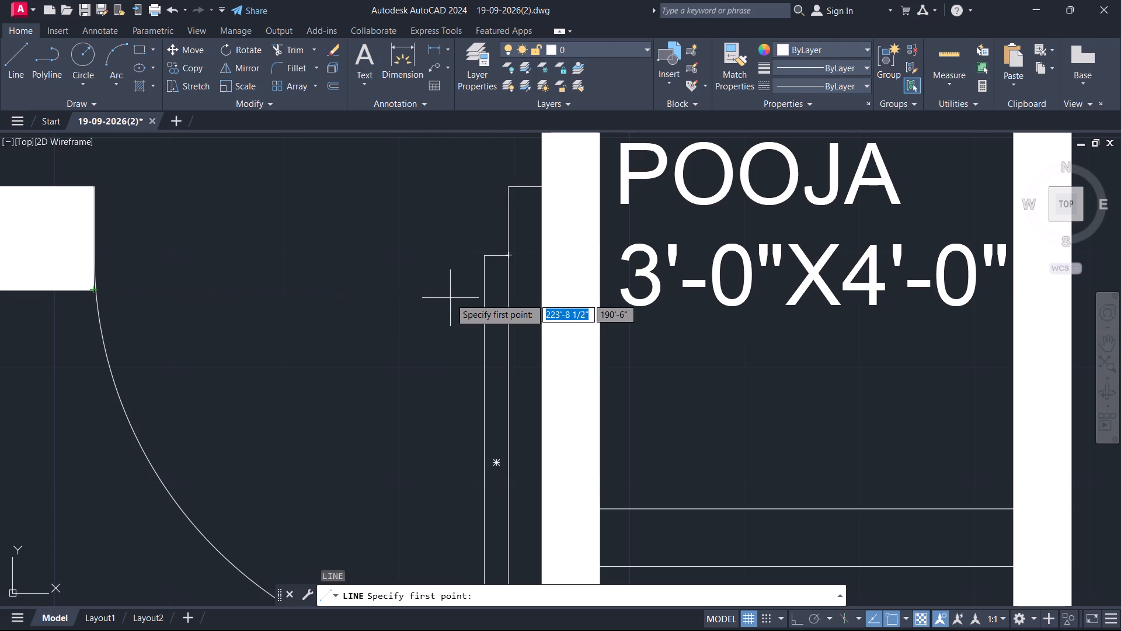
left_click(504, 290)
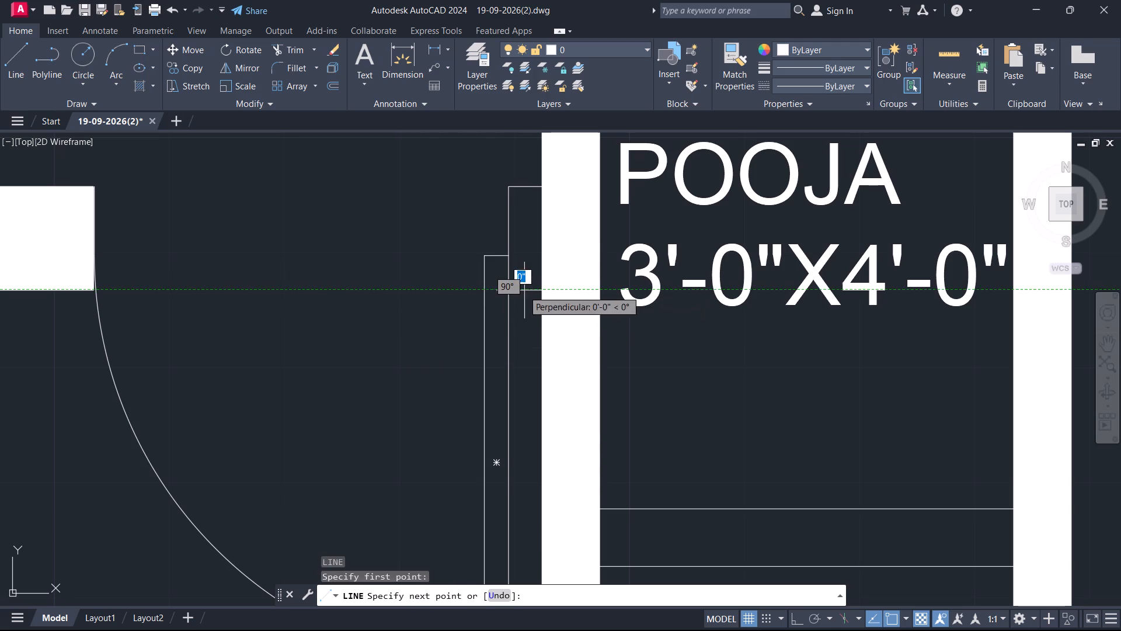
left_click(540, 290)
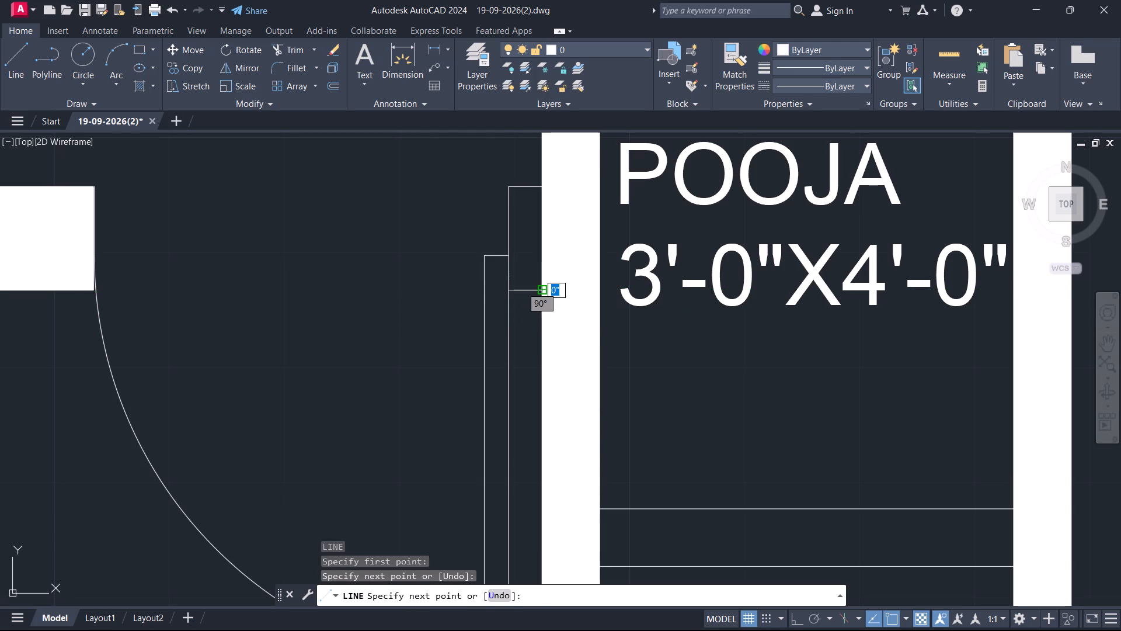
key("Escape")
Hatch the closed door jamb beside the pooja wall with the SOLID pattern.
scroll(540, 290, "down", 3)
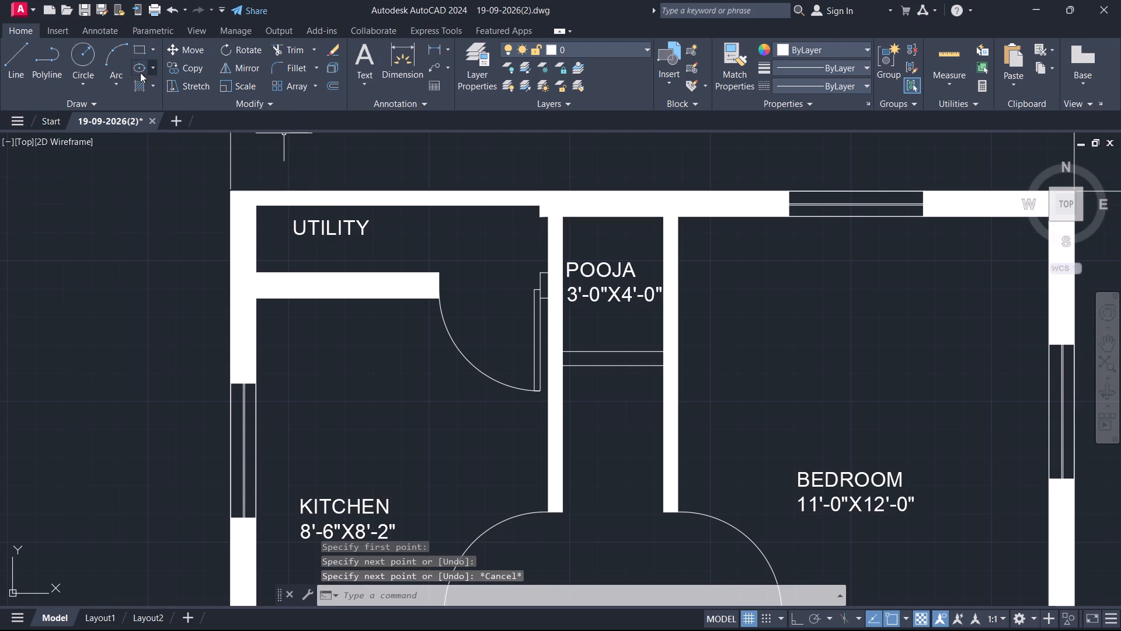
left_click(137, 90)
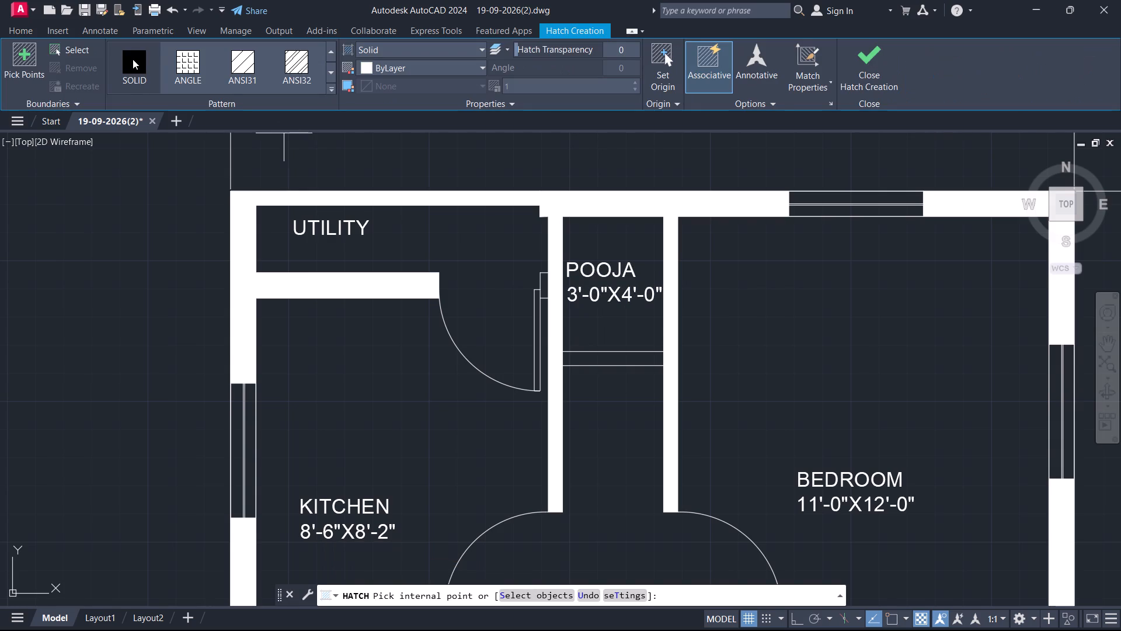
left_click(133, 59)
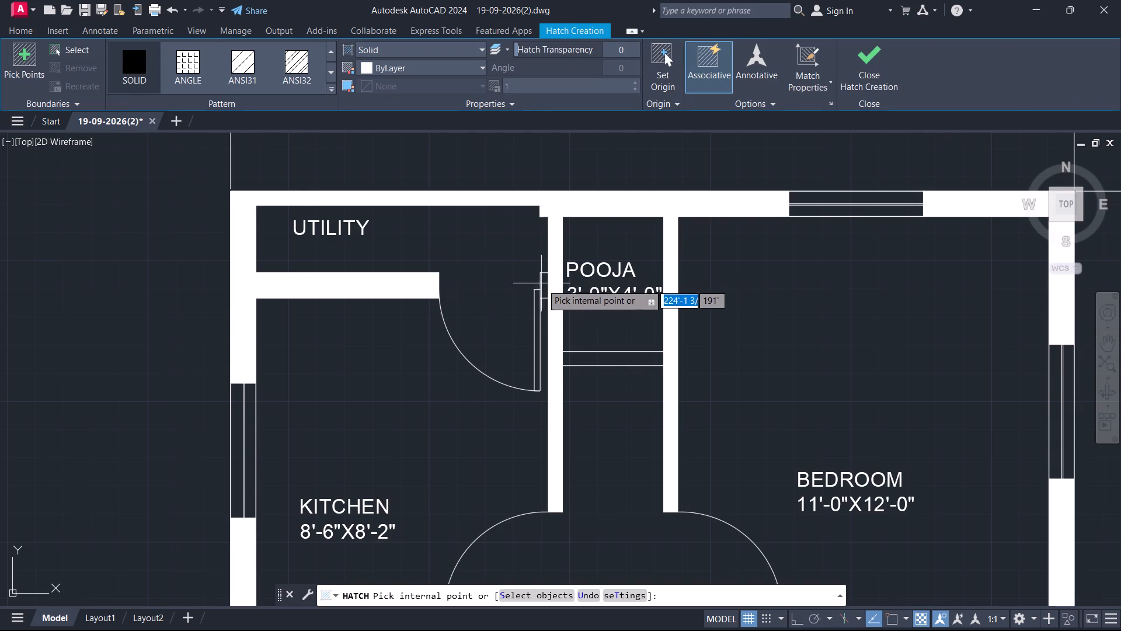
left_click(548, 285)
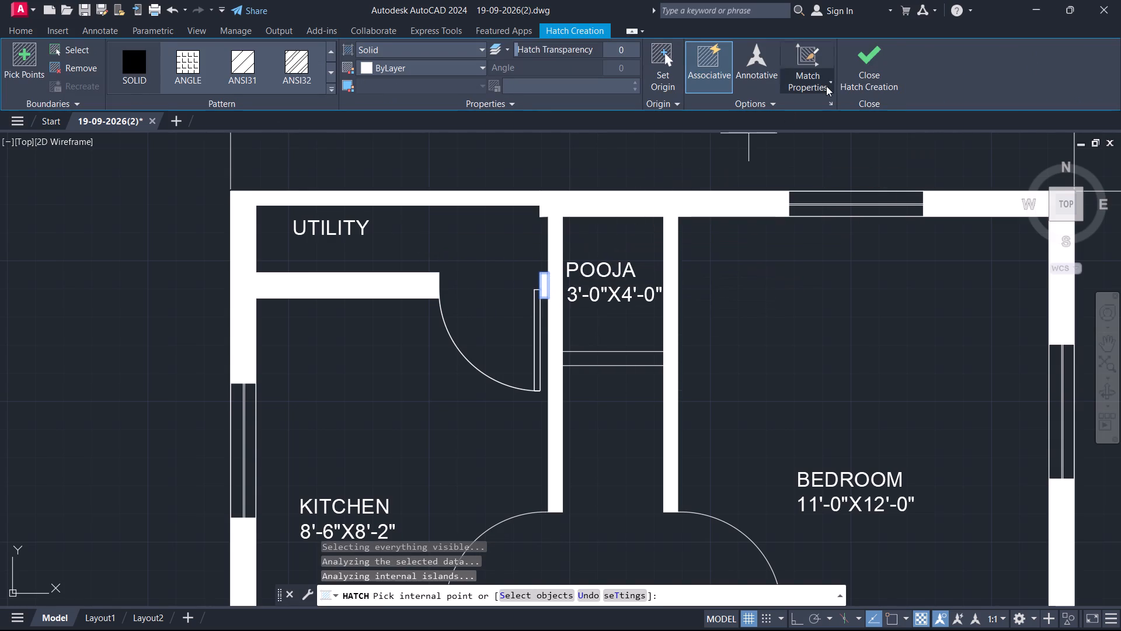
left_click(858, 75)
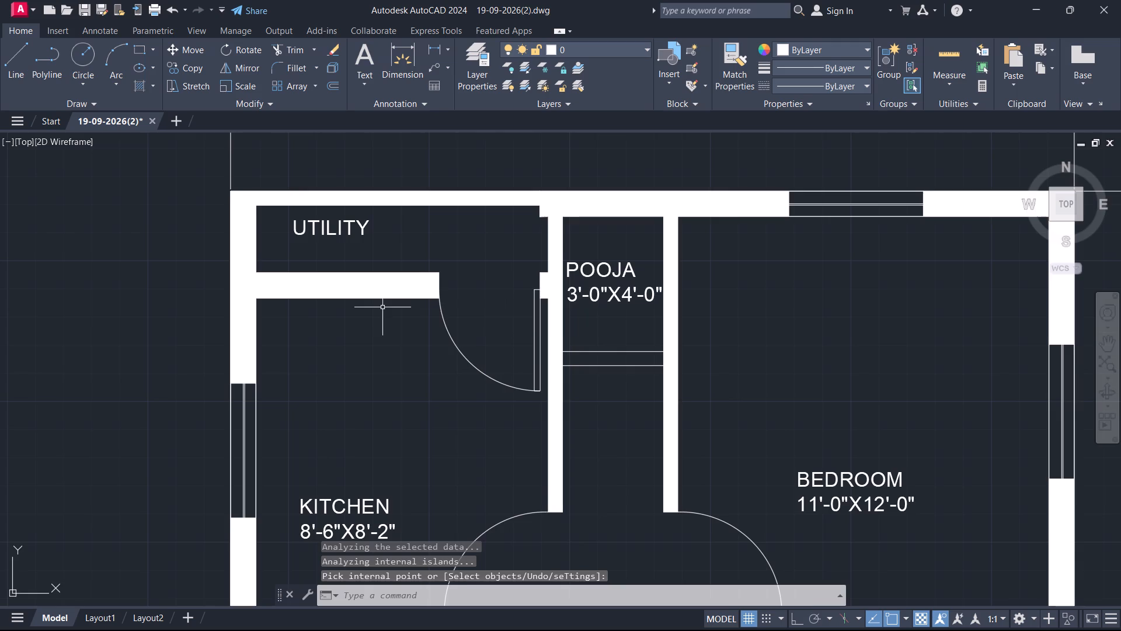
scroll(380, 308, "down", 2)
key("Escape")
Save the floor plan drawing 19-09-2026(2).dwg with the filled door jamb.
middle_click_drag(612, 326, 613, 245)
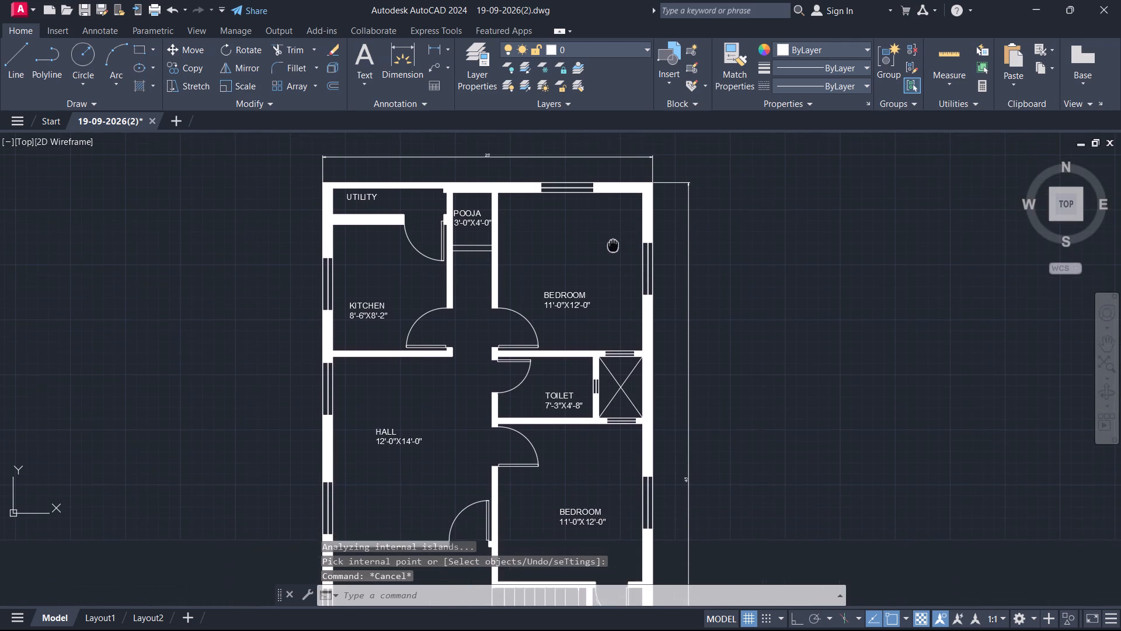
middle_click_drag(613, 245, 613, 243)
scroll(579, 273, "down", 1)
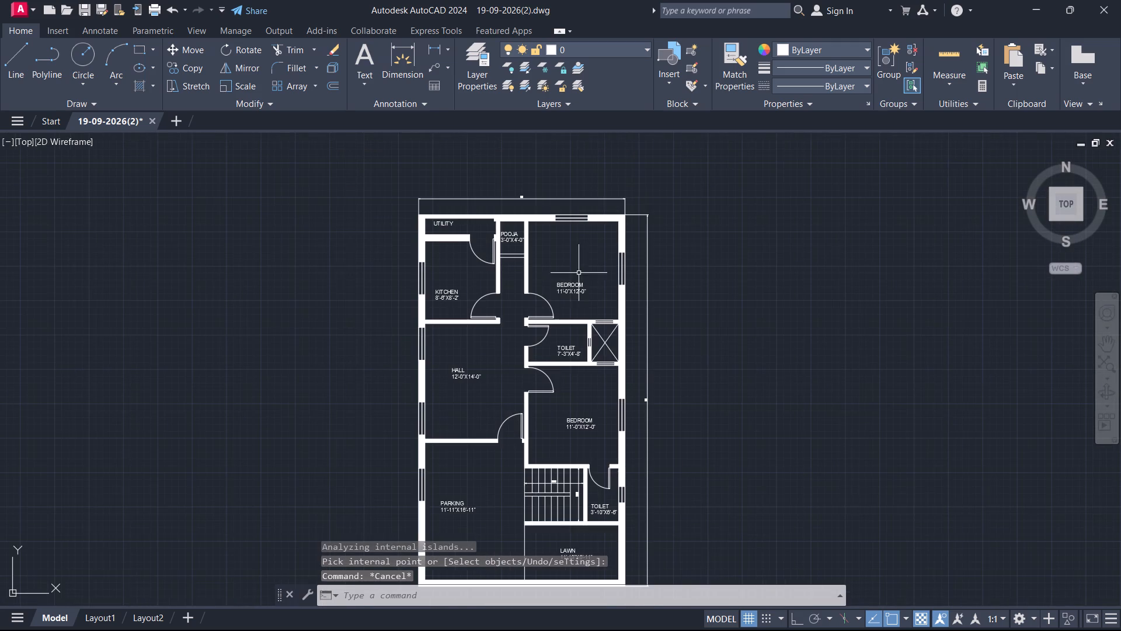
middle_click_drag(501, 416, 517, 366)
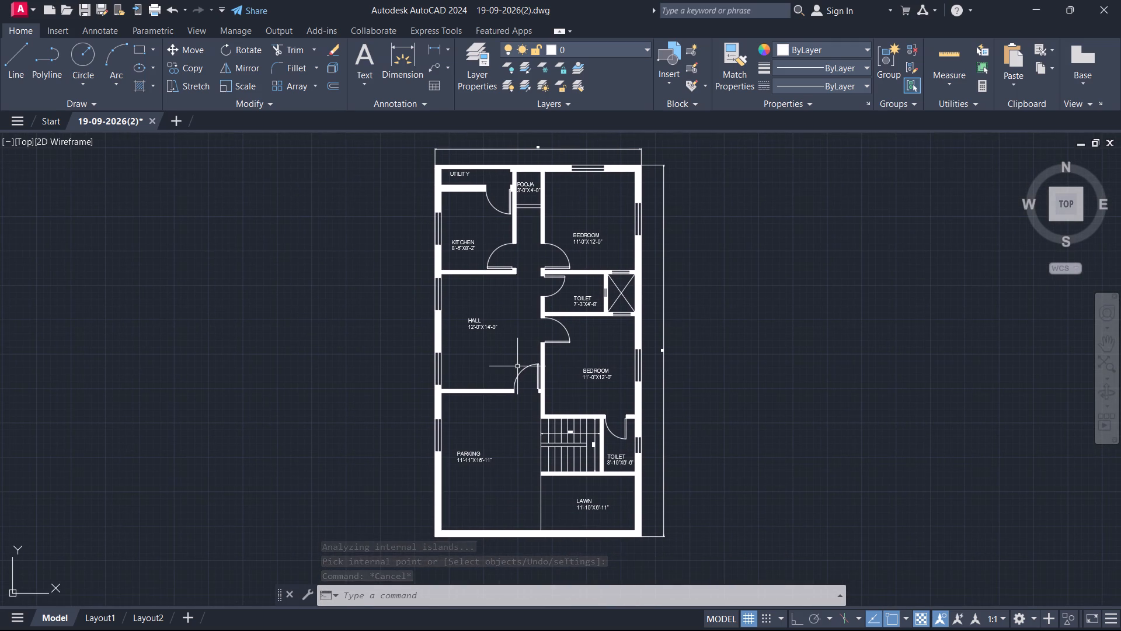
left_click(21, 124)
left_click(61, 264)
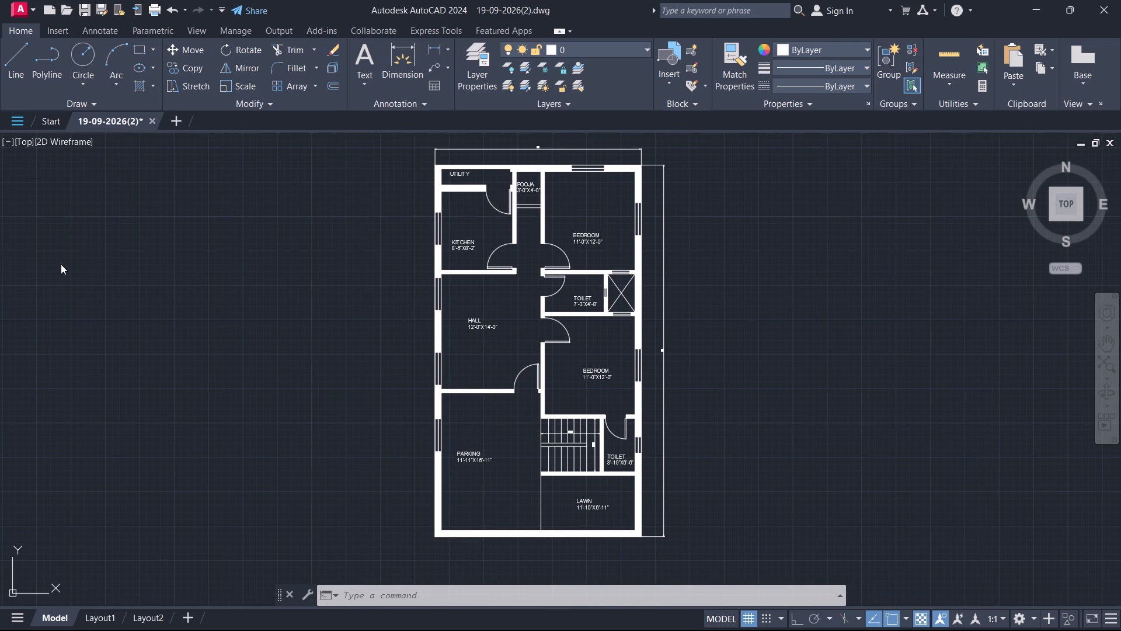